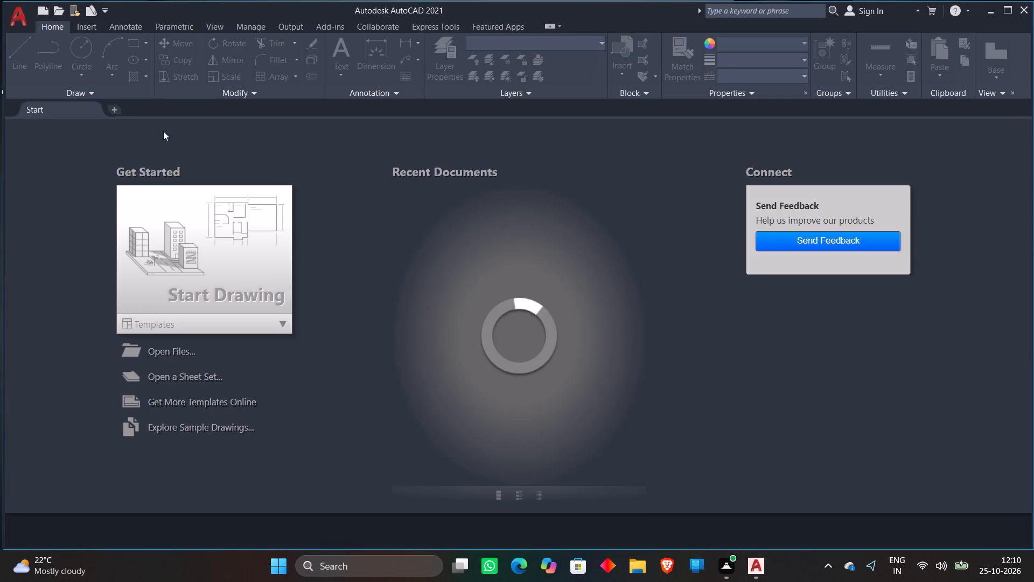
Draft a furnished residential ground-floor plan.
Start a new blank drawing.
double_click(186, 230)
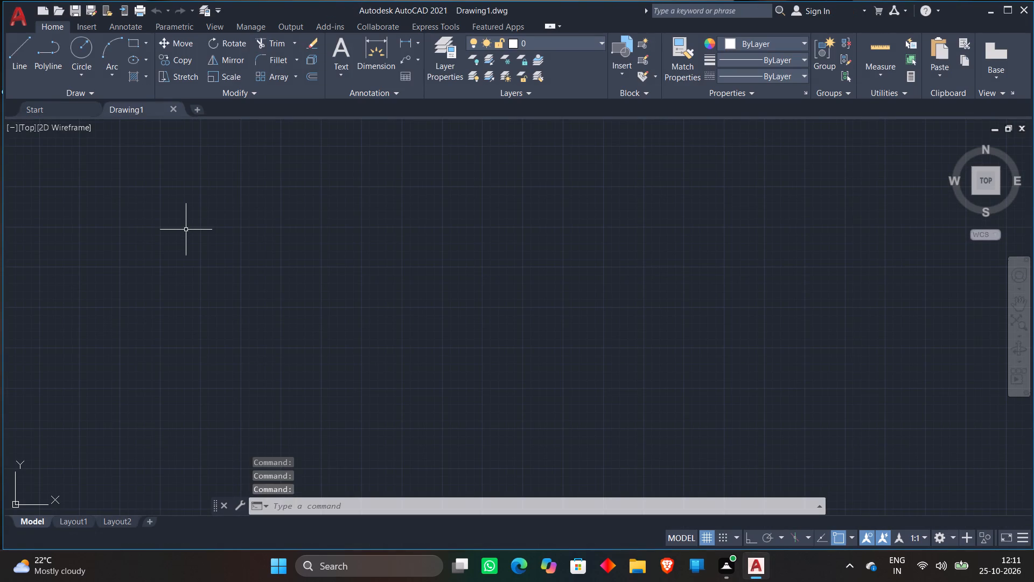
Turn on log file recording with the LOGFILEON command.
type("LOGFILE")
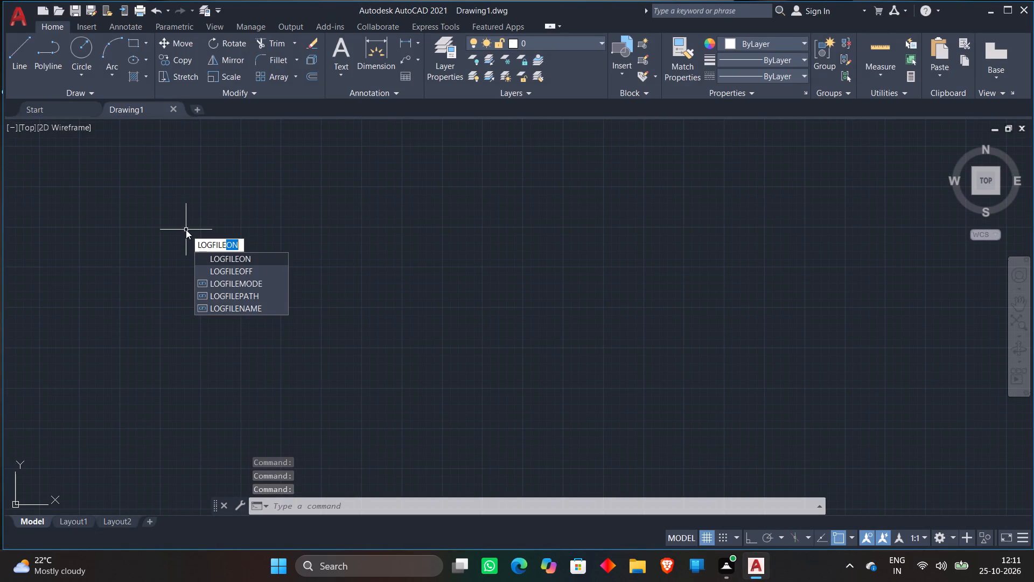
type("ON")
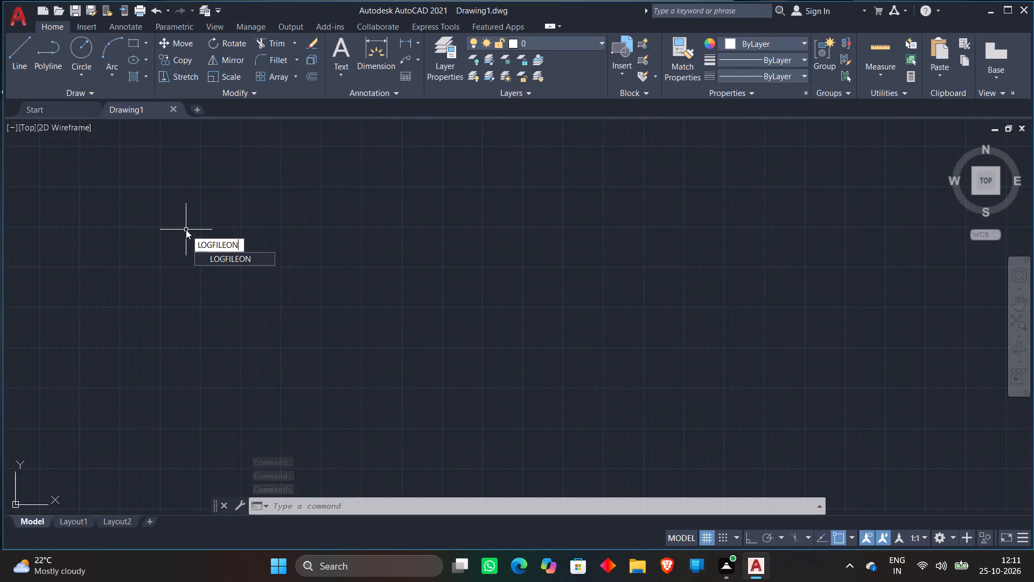
key("Return")
Configure the drawing units to Engineering length with precision 0'-0.0" and the insertion scale to Feet, accepting these values.
type("UNITS")
key("Return")
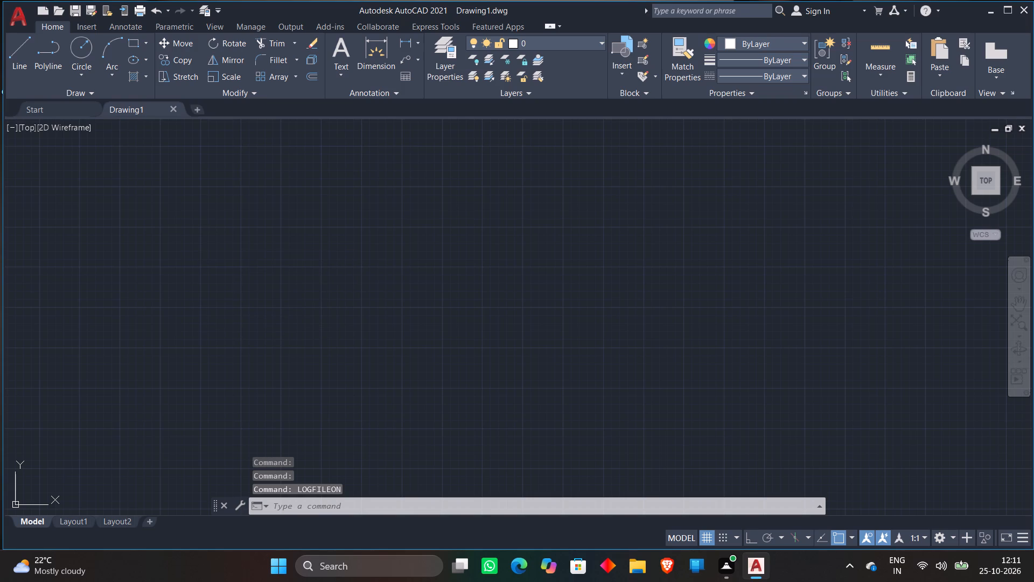
left_click(407, 190)
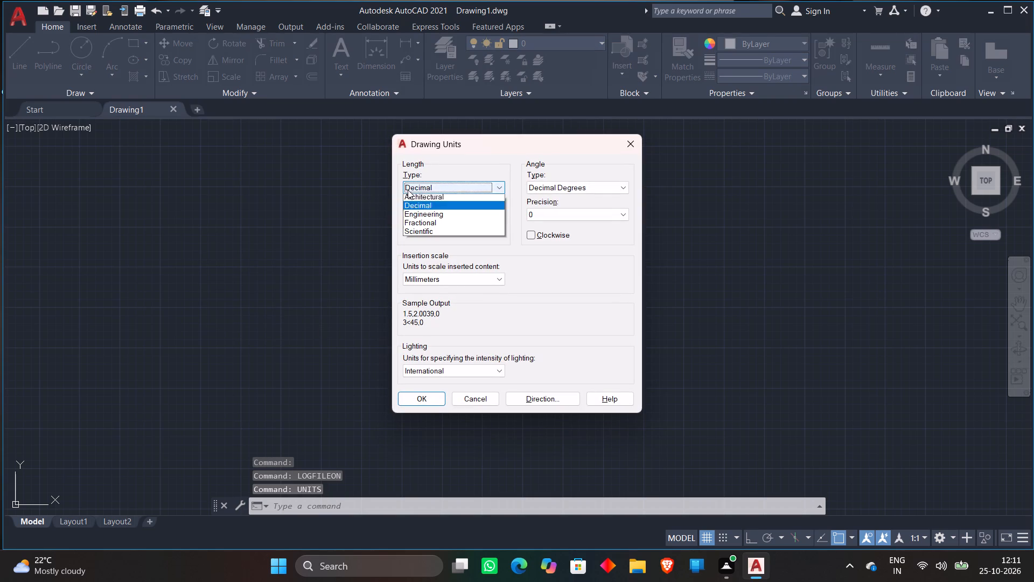
left_click(406, 213)
left_click(412, 212)
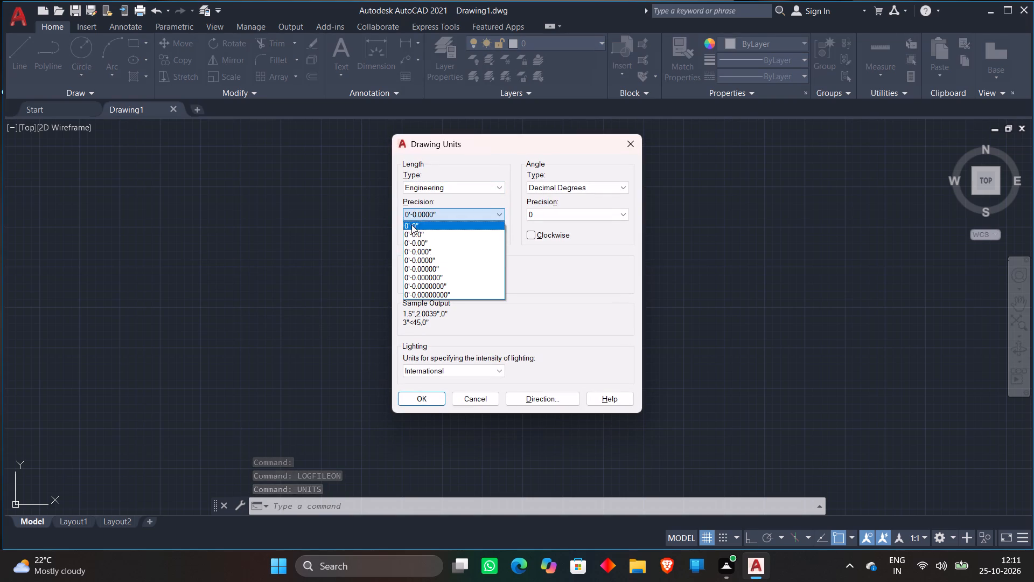
left_click(411, 232)
left_click(414, 278)
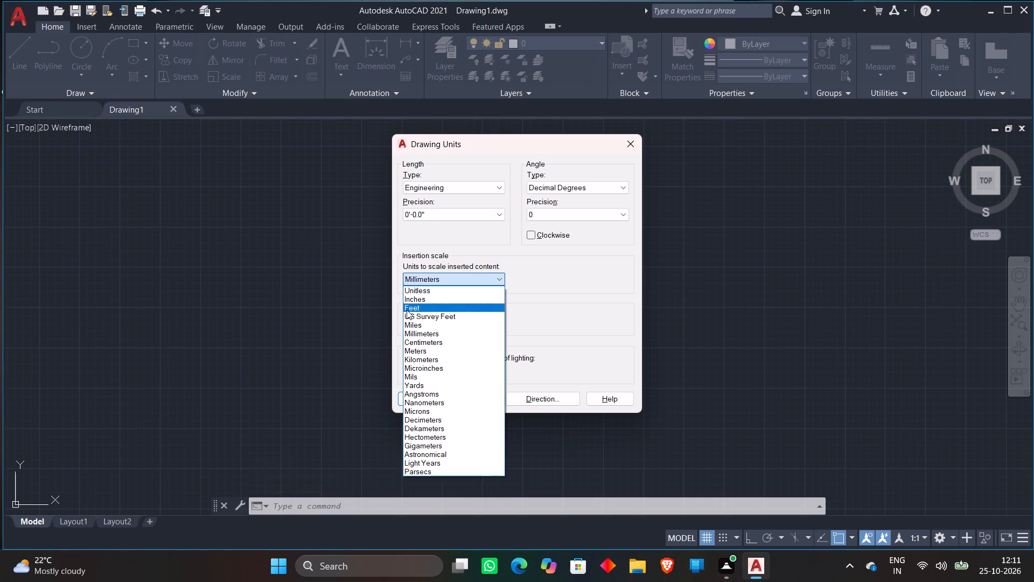
left_click(407, 310)
left_click(408, 401)
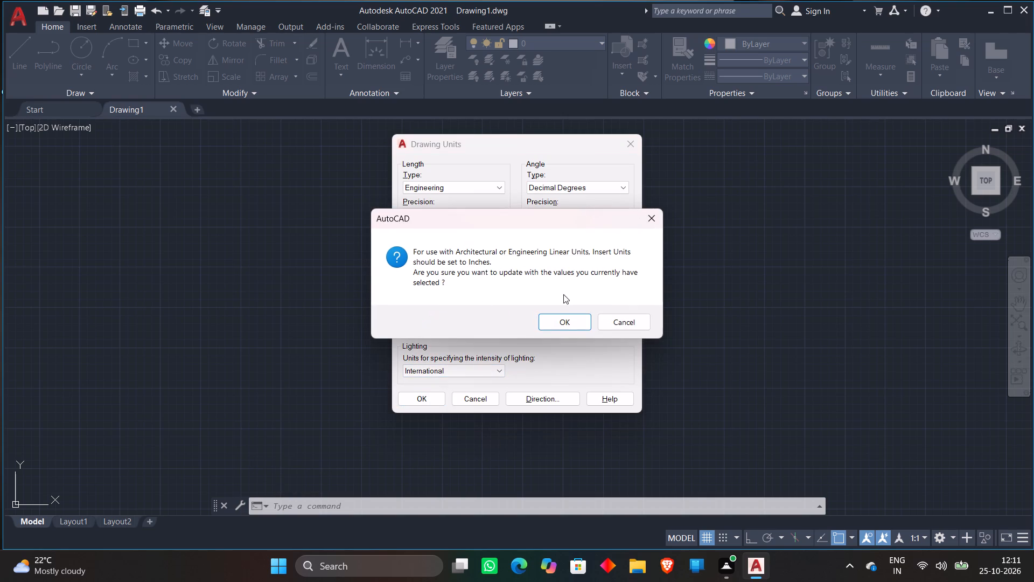
left_click(554, 319)
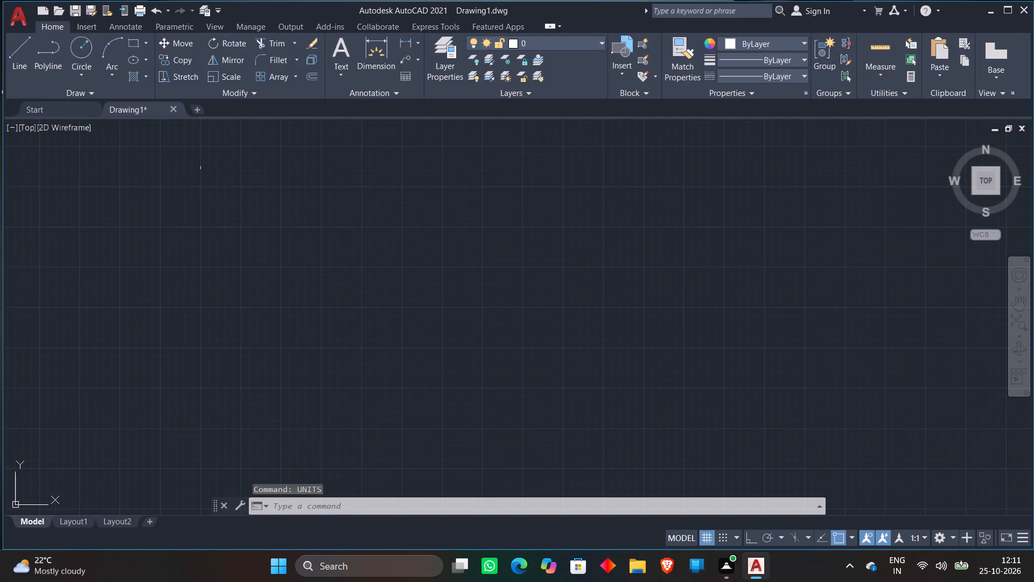
Modify the ISO-25 dimension style so its primary linear units use Engineering format with precision 0'-0.0".
type("DIMSTYL")
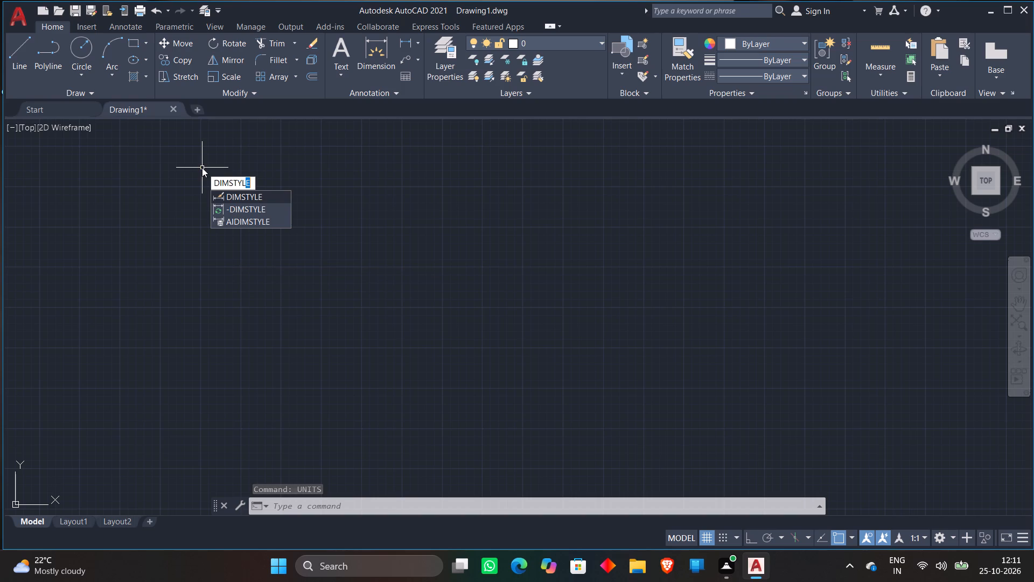
key("e")
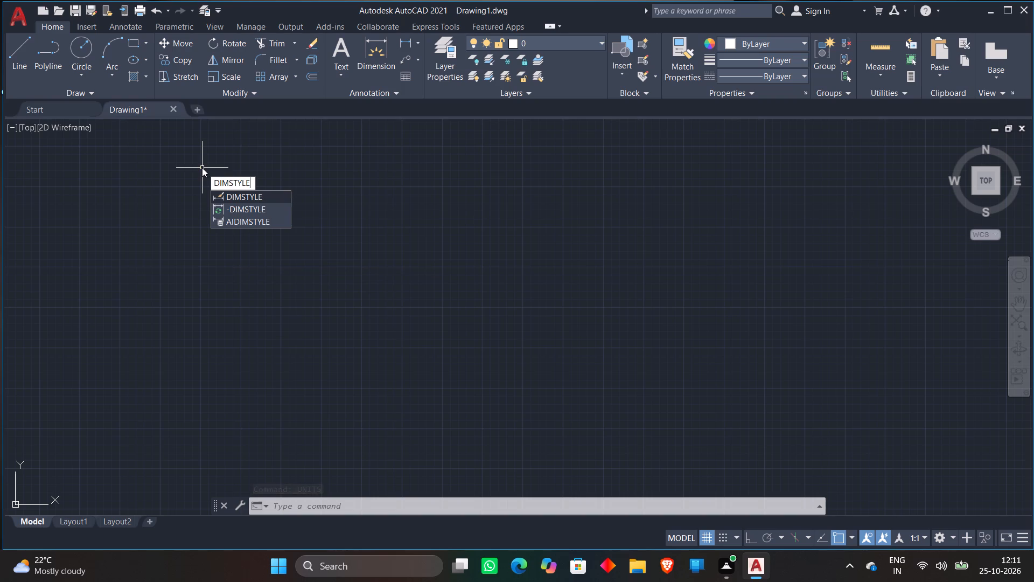
key("Return")
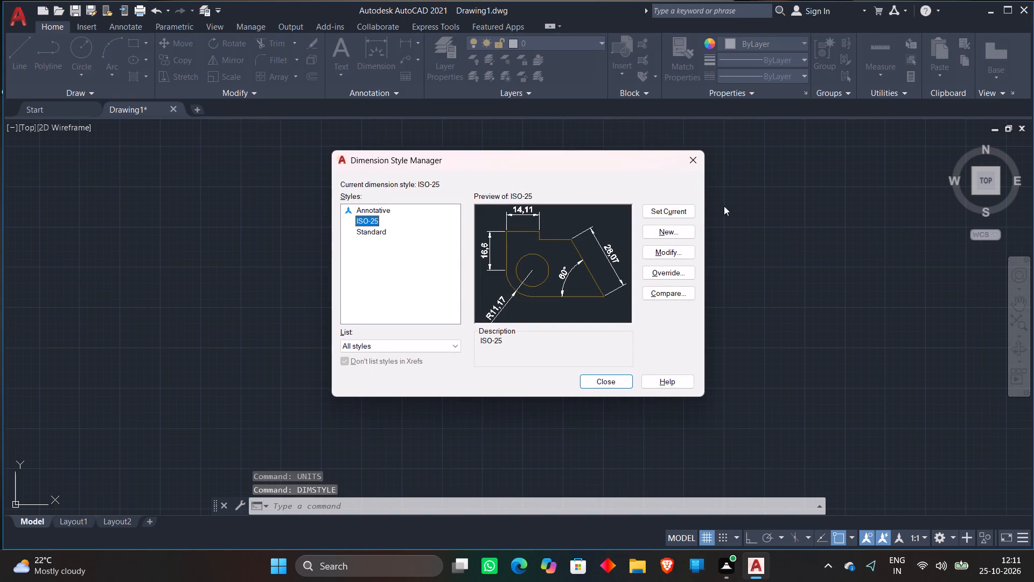
left_click(667, 254)
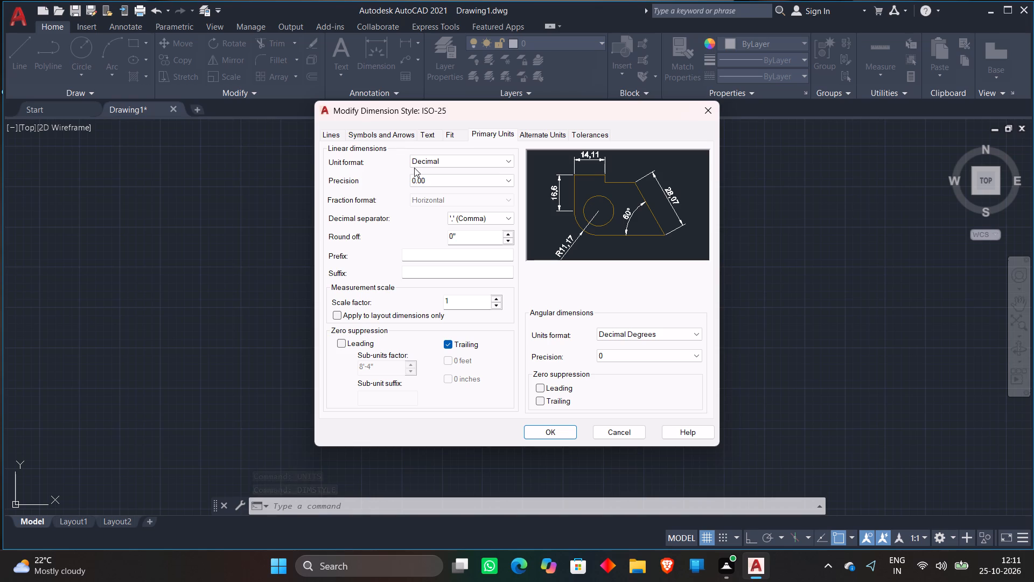
left_click(415, 165)
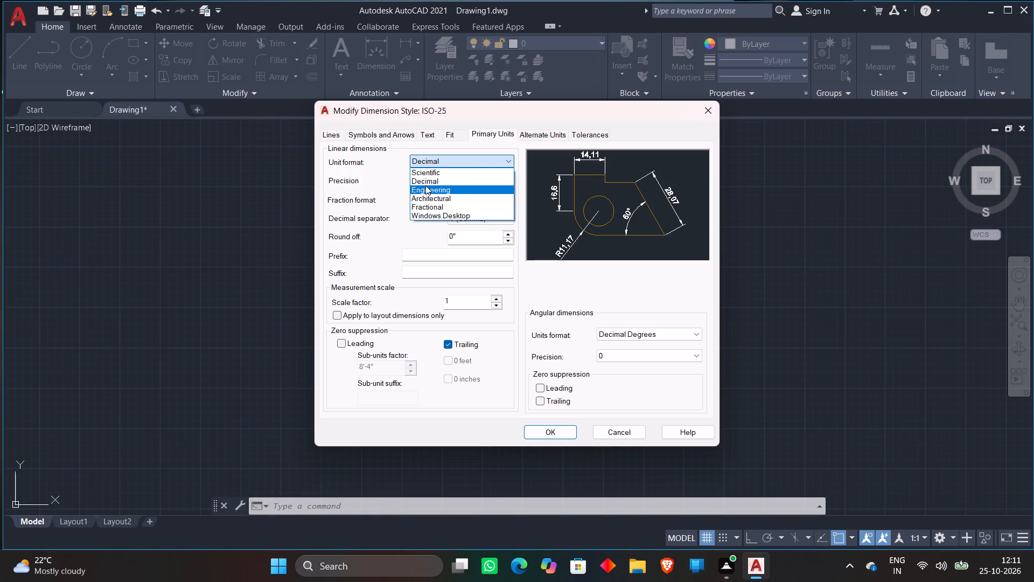
left_click(425, 186)
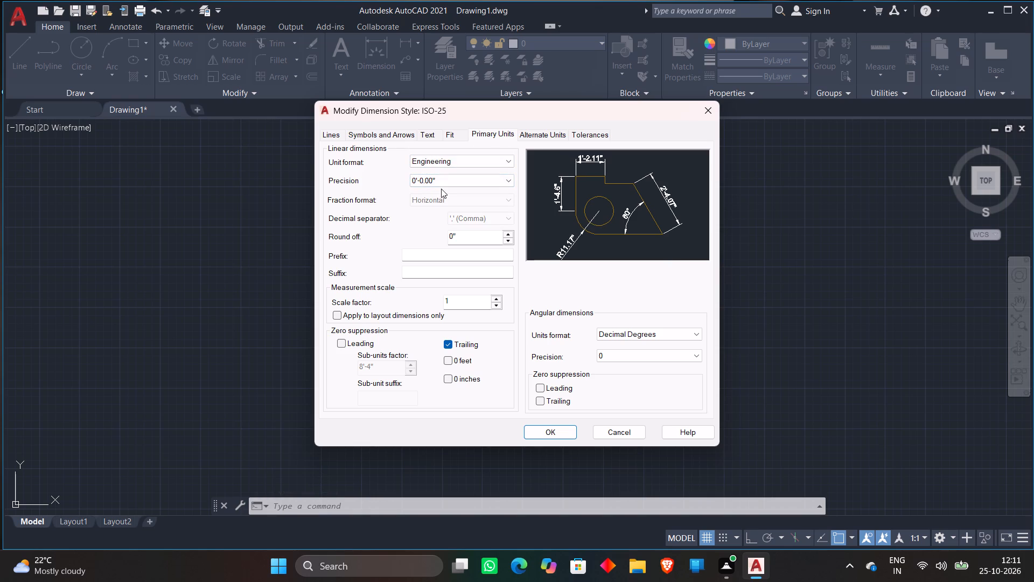
left_click(441, 186)
left_click(431, 199)
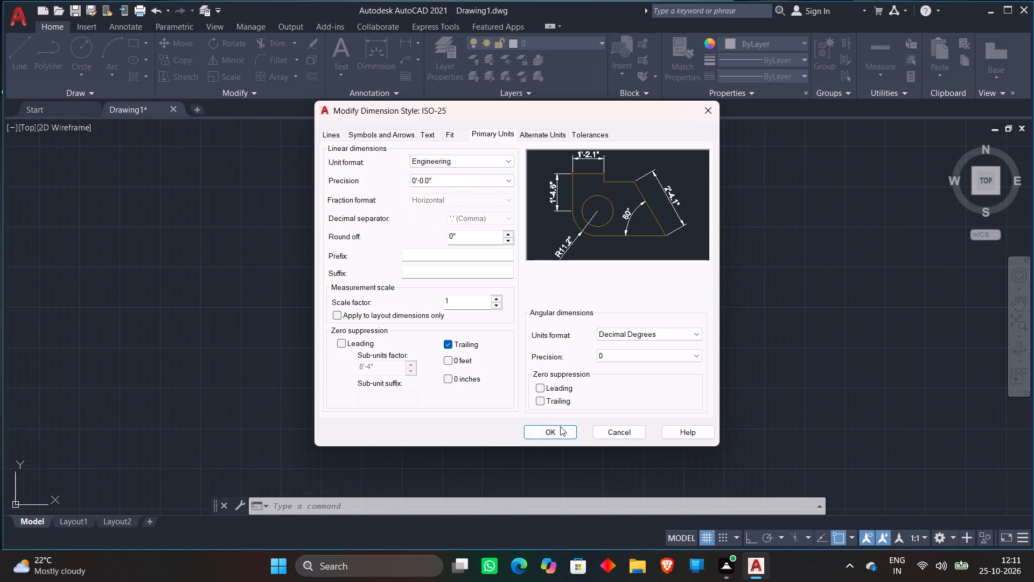
left_click(548, 429)
Set ISO-25 as the current dimension style and close the Dimension Style Manager.
double_click(659, 211)
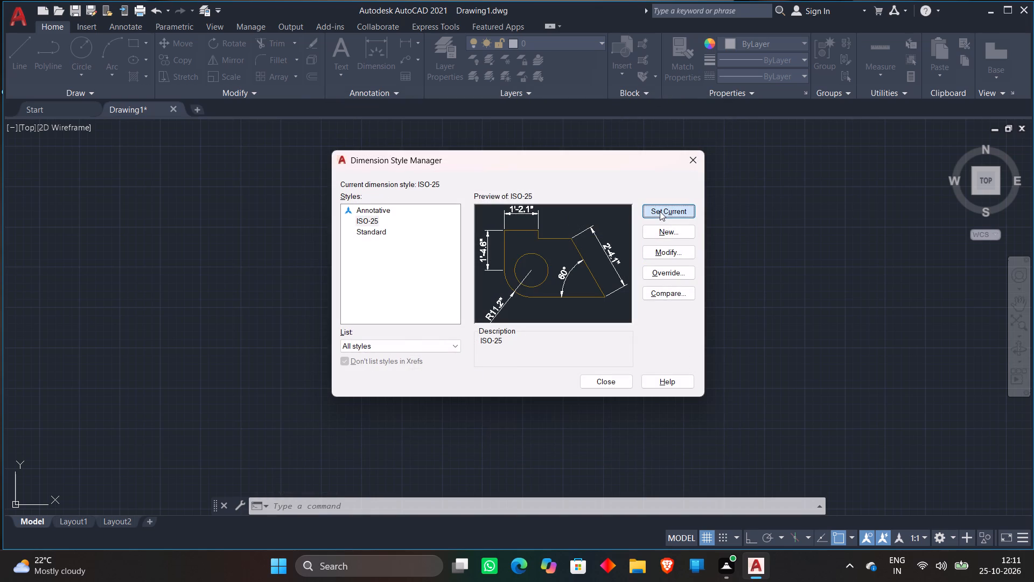
triple_click(660, 211)
left_click(660, 210)
right_click(660, 210)
double_click(660, 210)
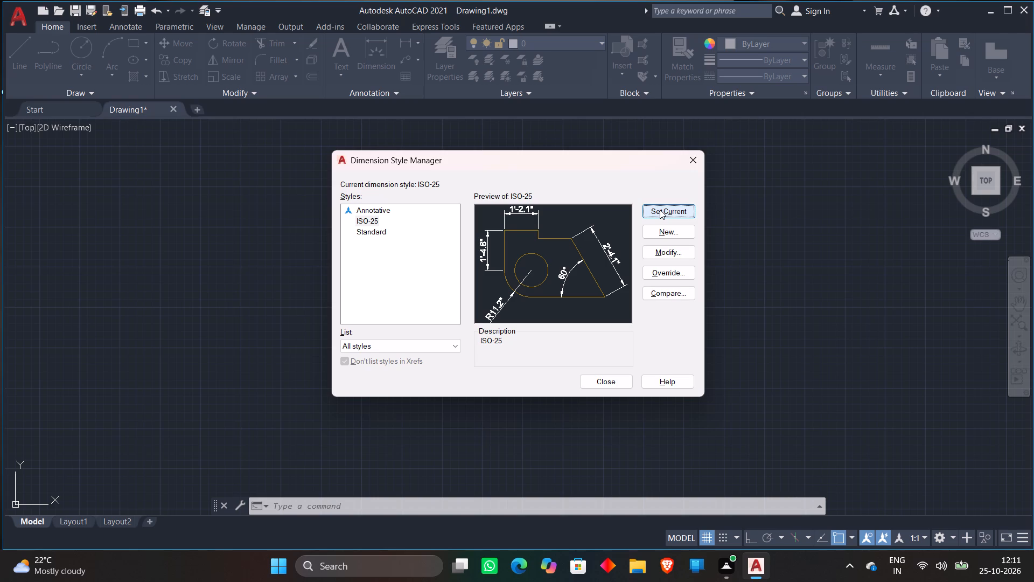
double_click(660, 210)
left_click(595, 379)
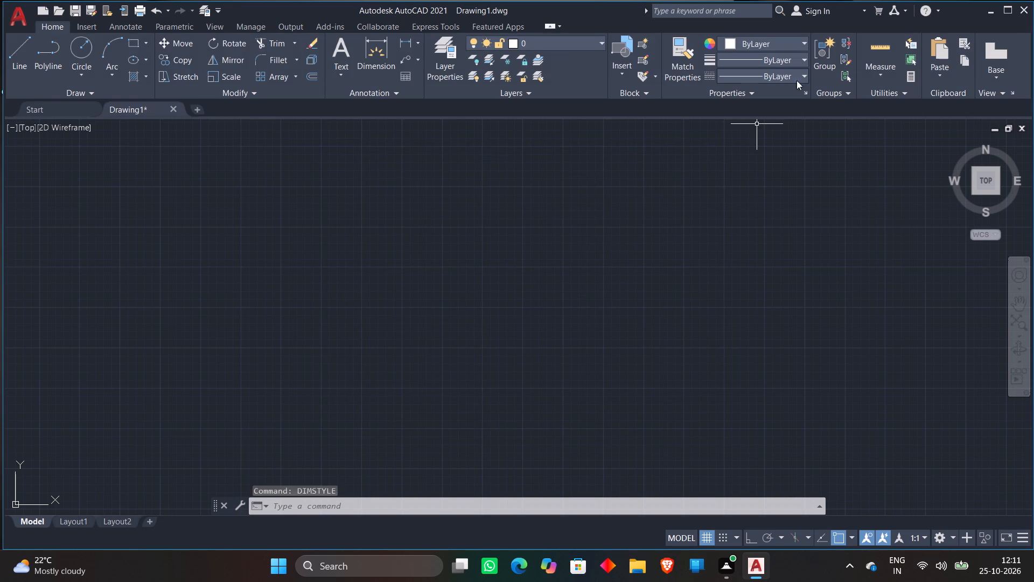
Draw a closed square from lines with 12'4" sides, using Ortho mode to keep the edges straight.
left_click(18, 54)
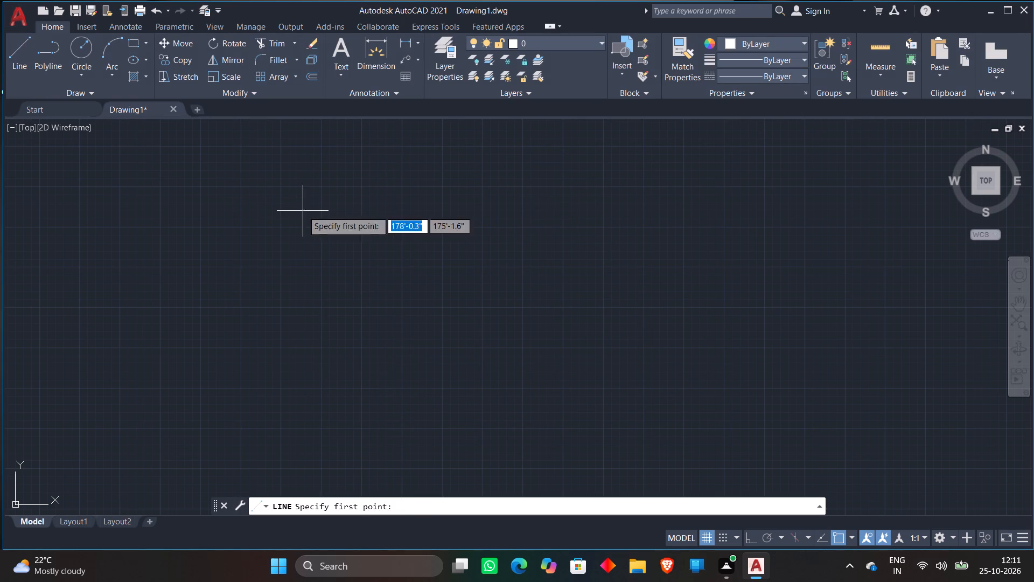
left_click(303, 211)
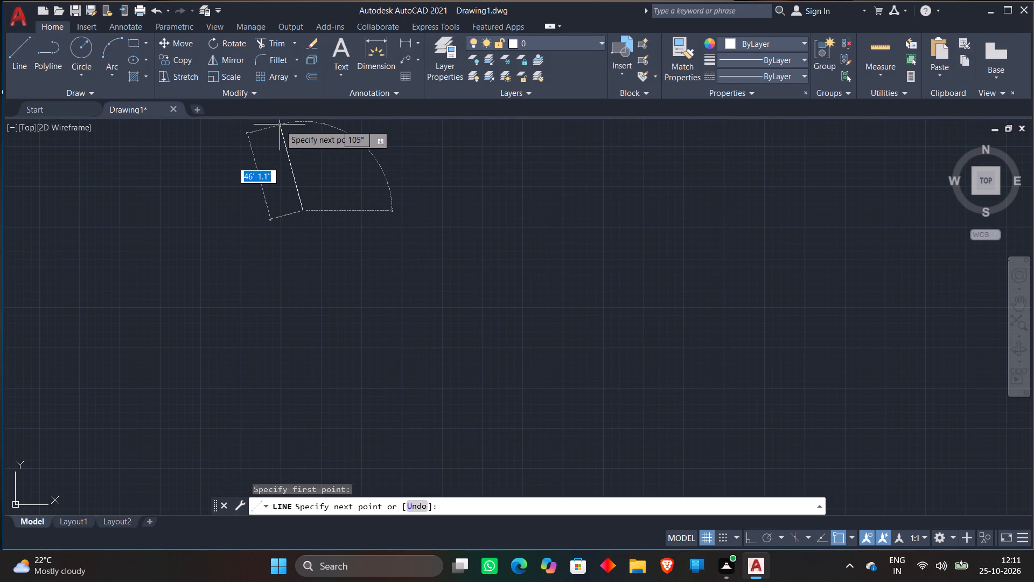
key("F8")
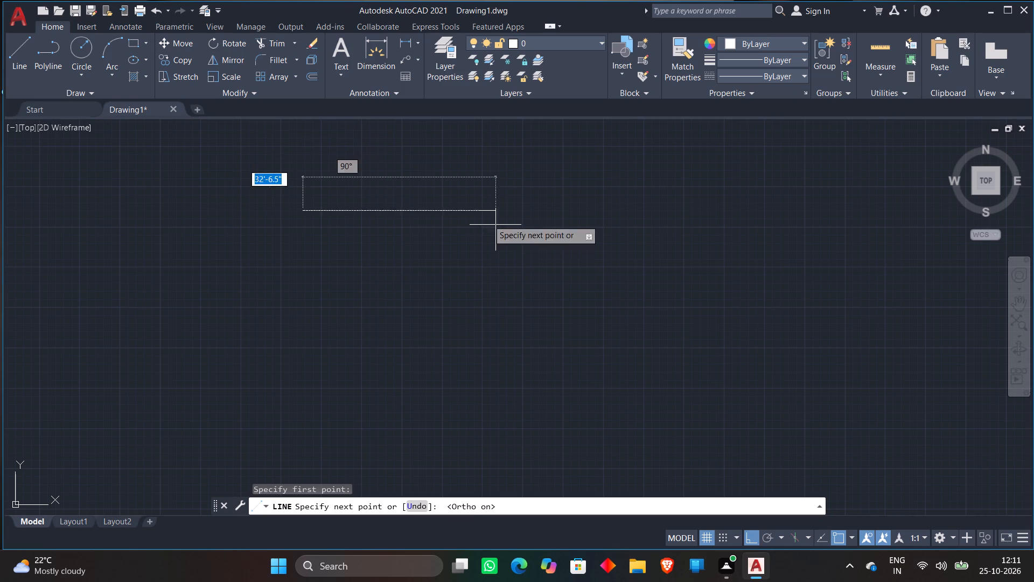
type("12'4")
key("shift+quotedbl")
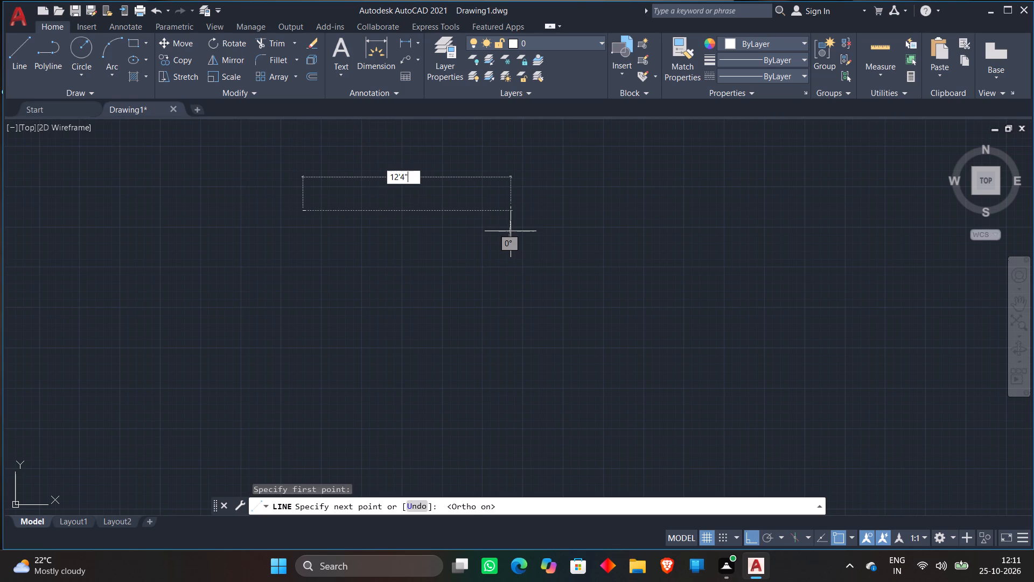
key("Return")
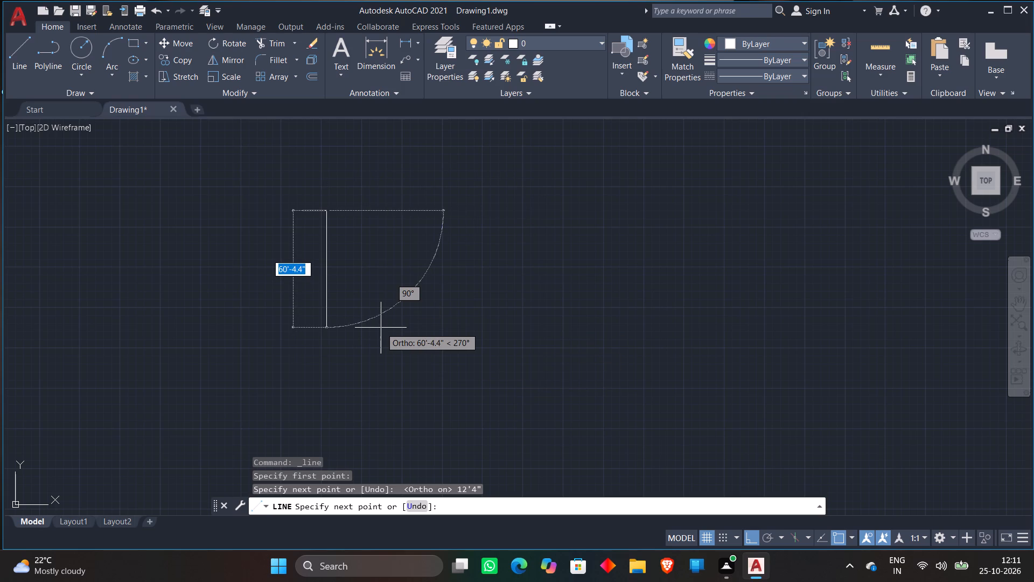
type("12'")
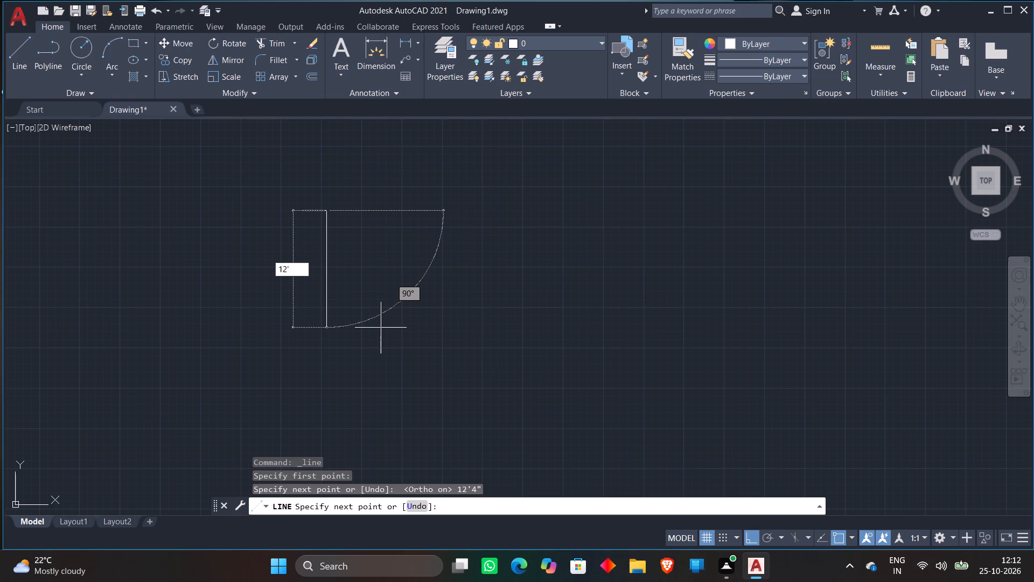
type("4\"")
key("Return")
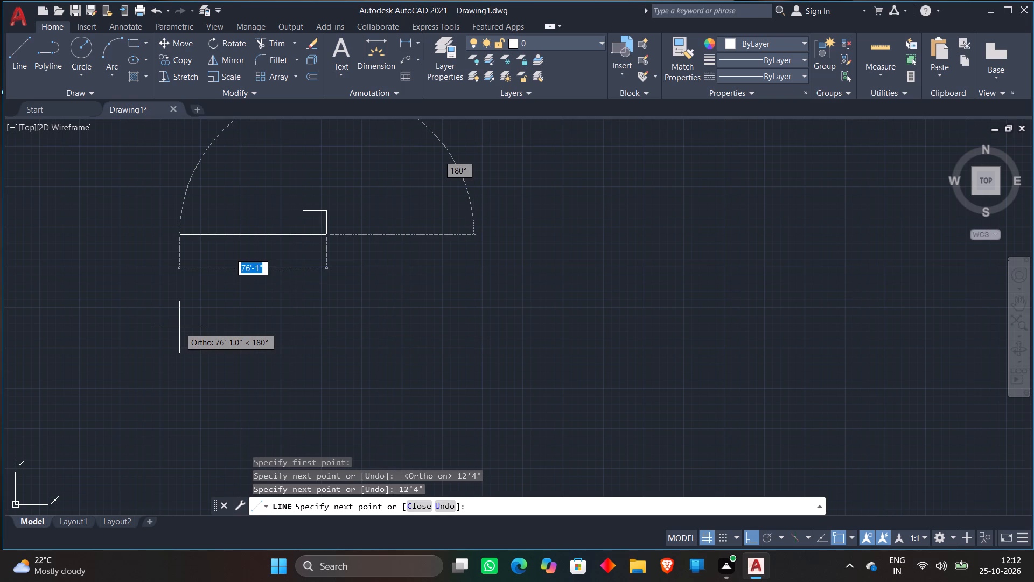
type("12'4")
key("shift+quotedbl")
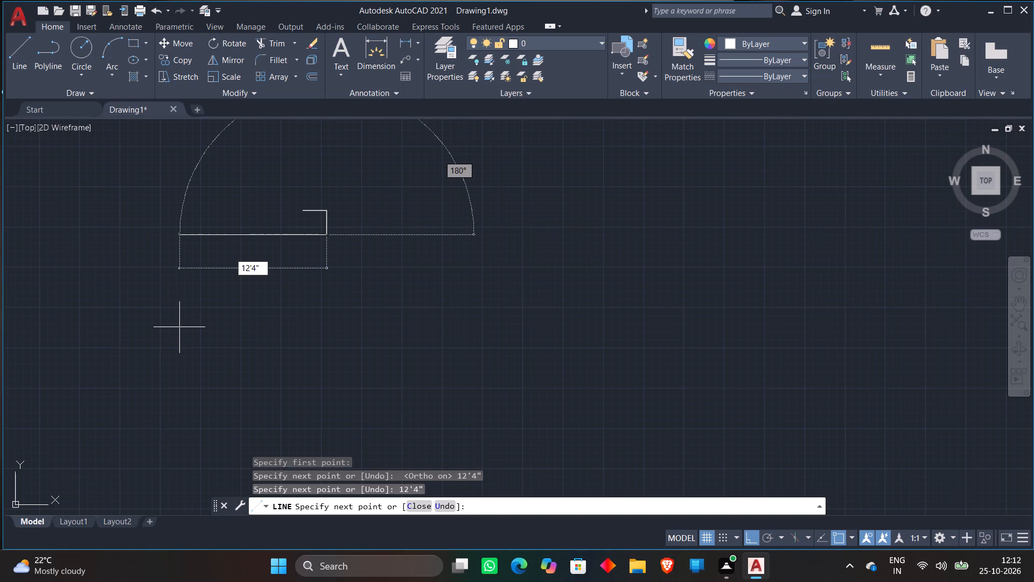
key("Return")
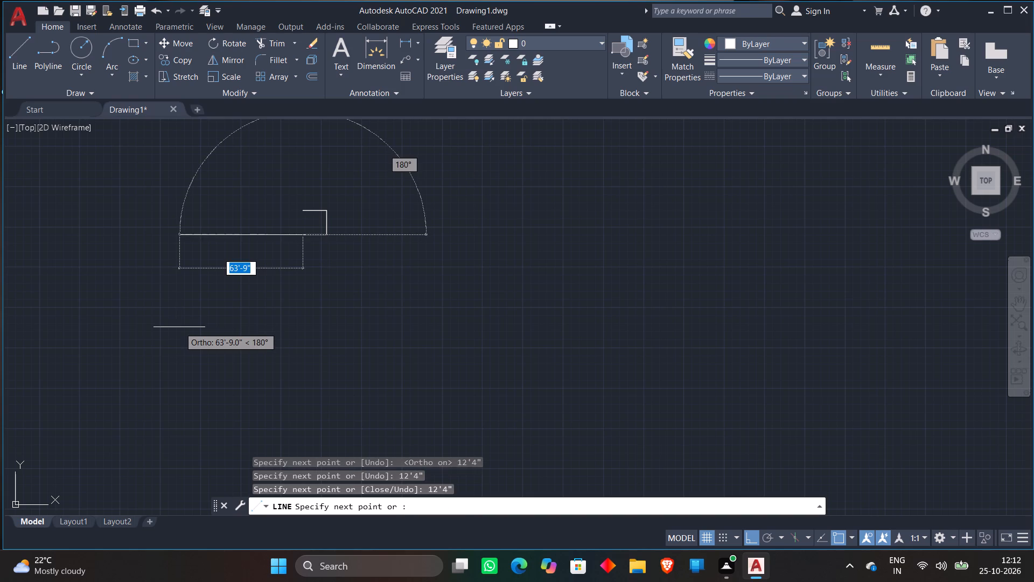
left_click(302, 214)
key("space")
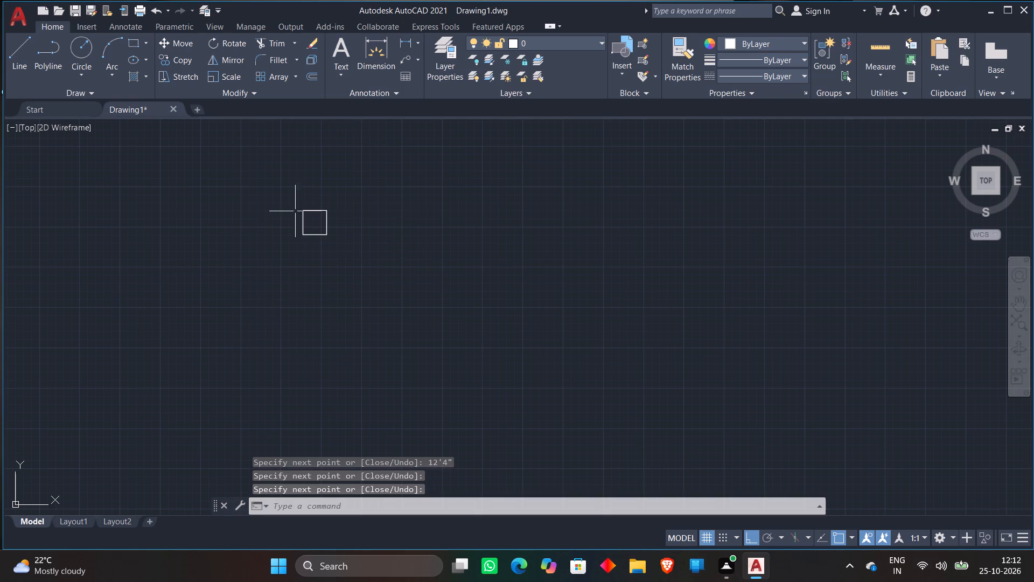
Offset all four sides of the square outward by 9".
scroll(289, 199, "up", 4)
middle_click_drag(399, 225, 400, 206)
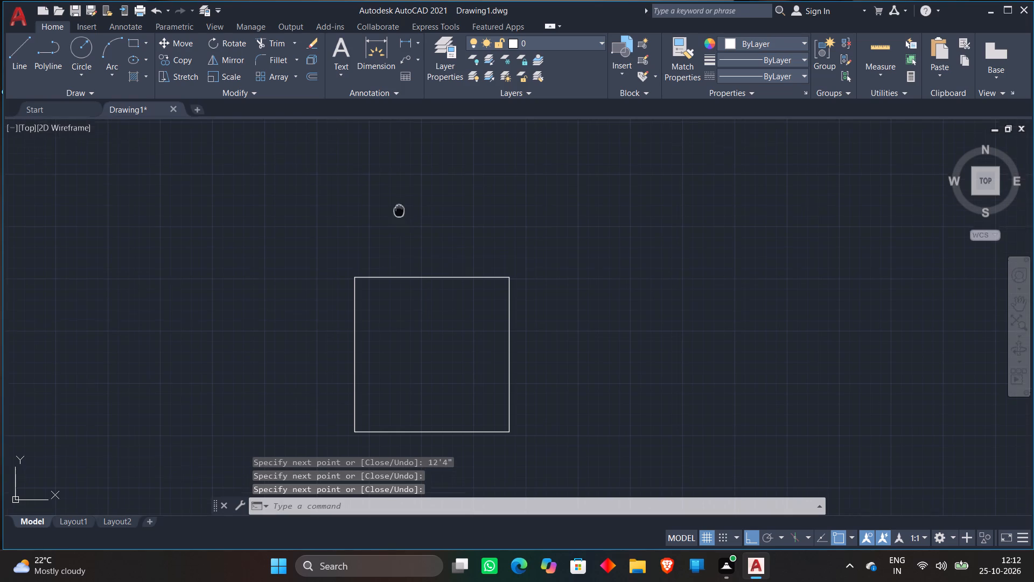
middle_click_drag(400, 206, 432, 166)
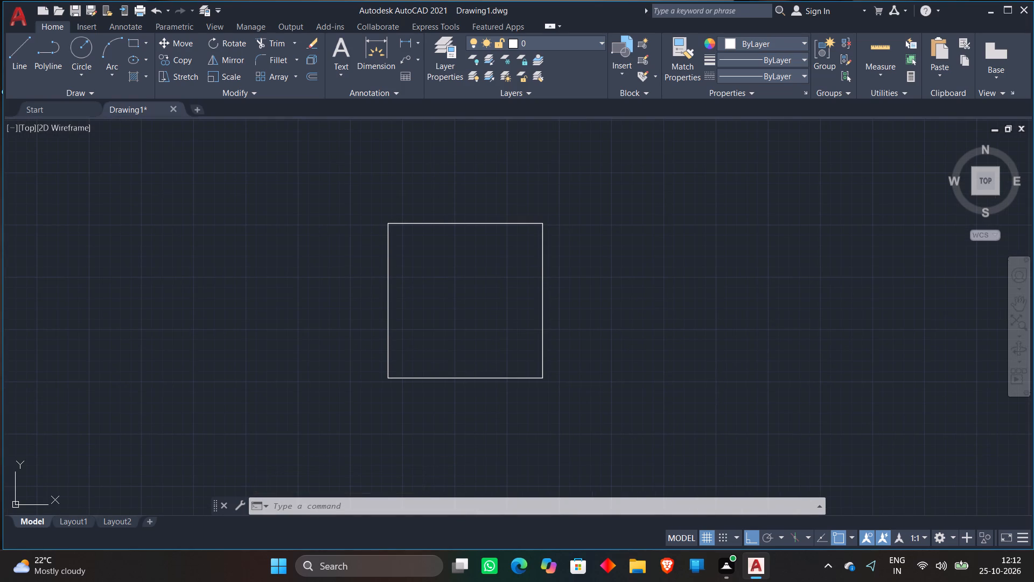
left_click(316, 78)
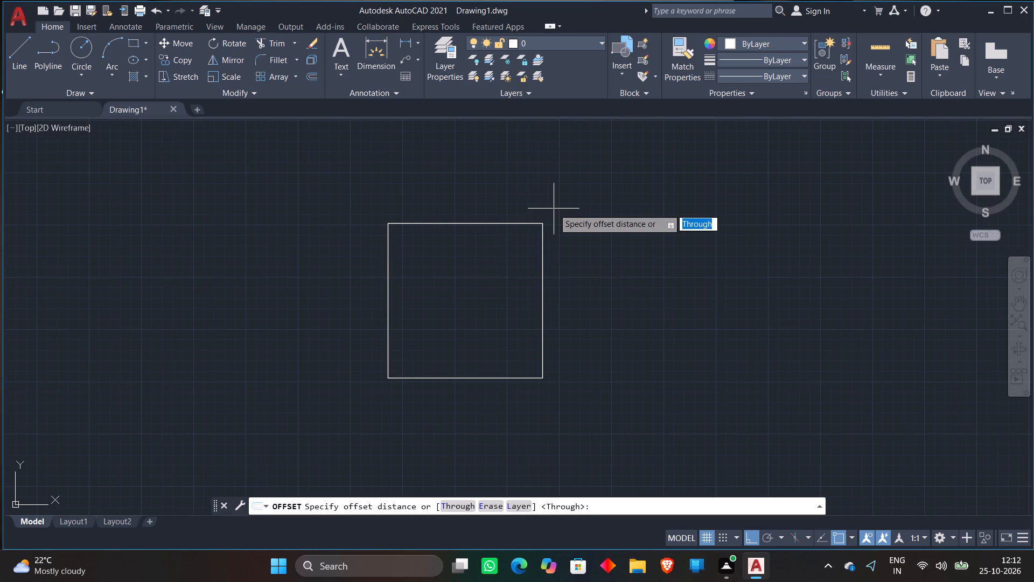
type("9\"")
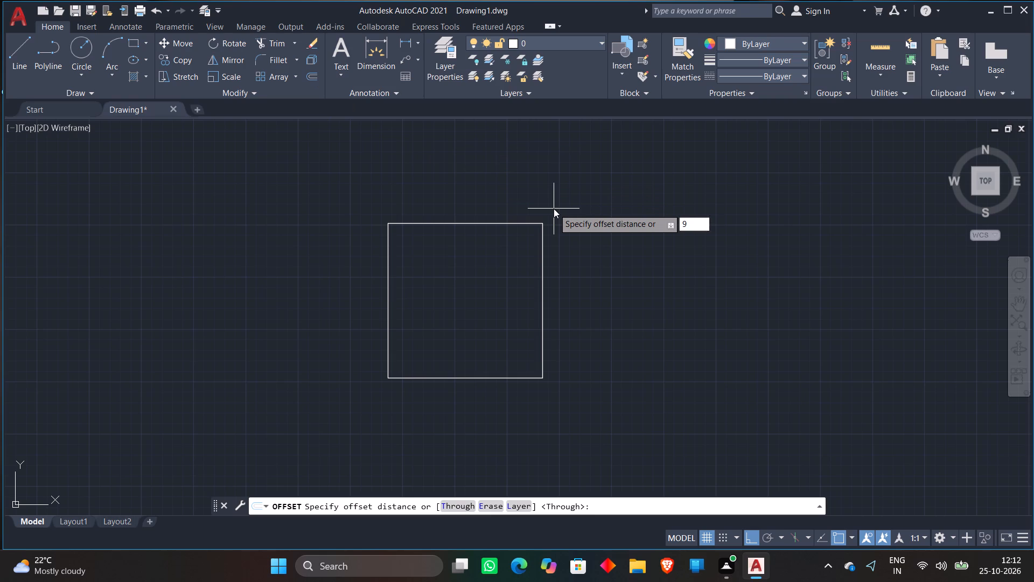
key("Return")
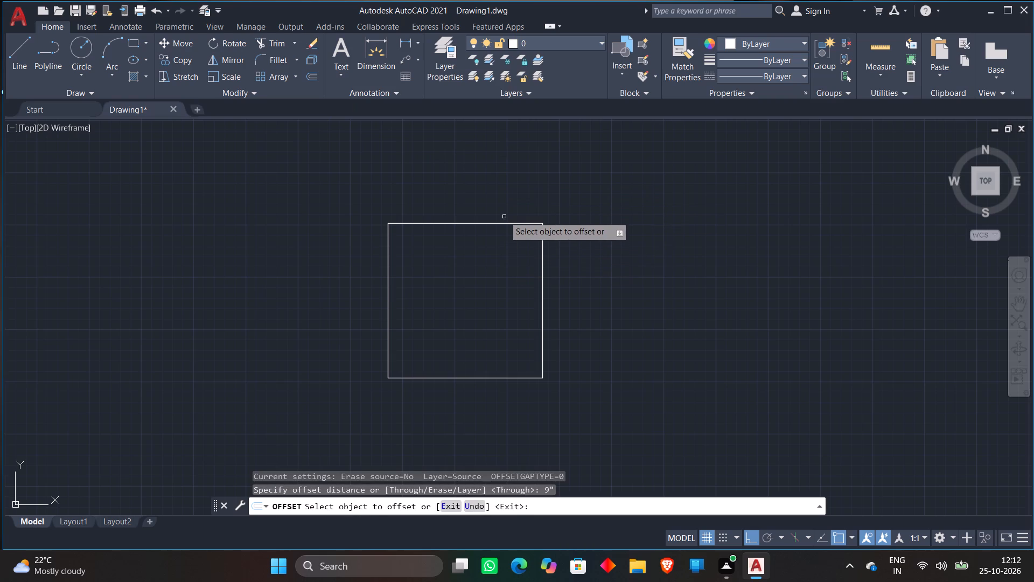
left_click(499, 224)
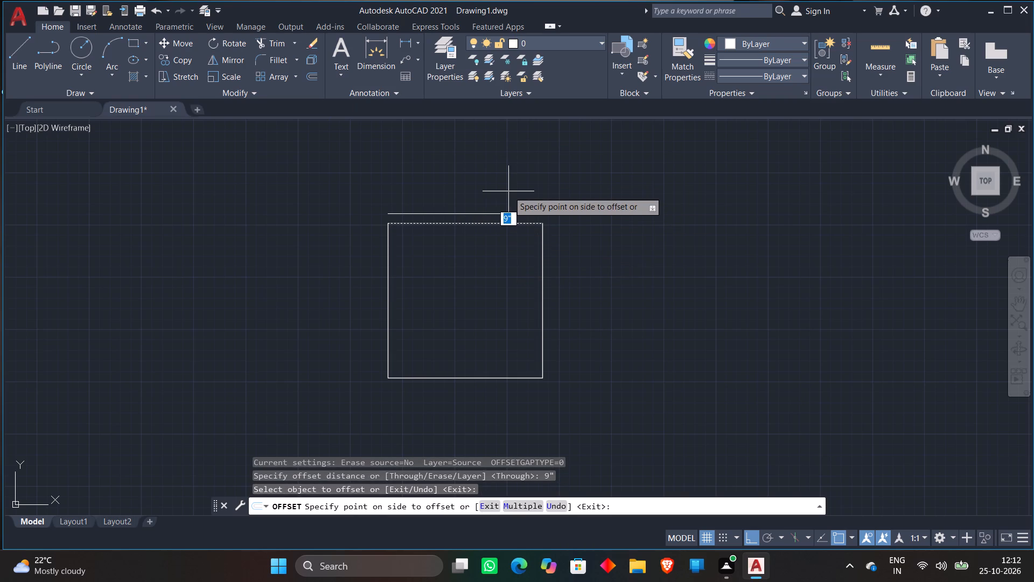
left_click(508, 191)
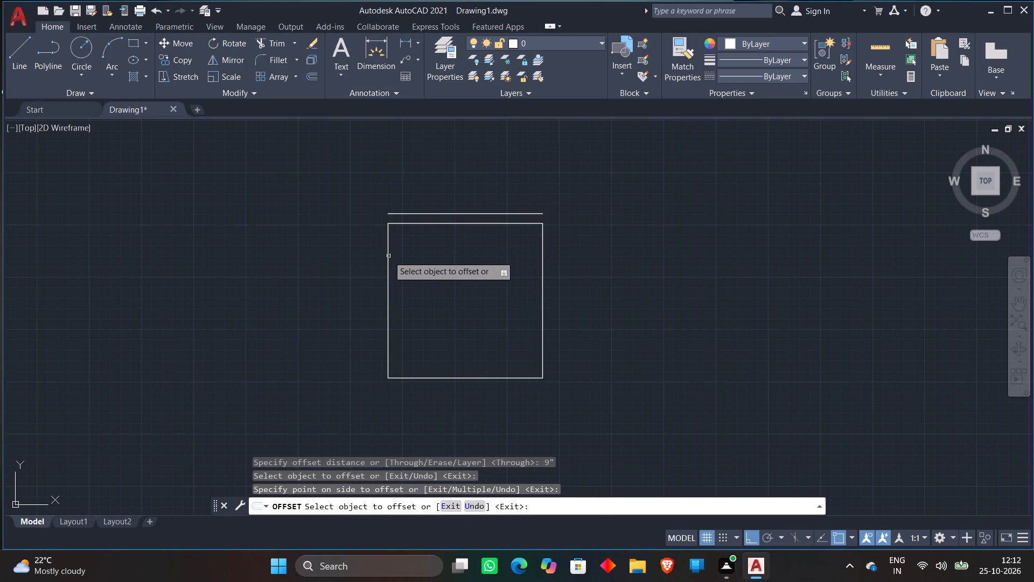
left_click(388, 258)
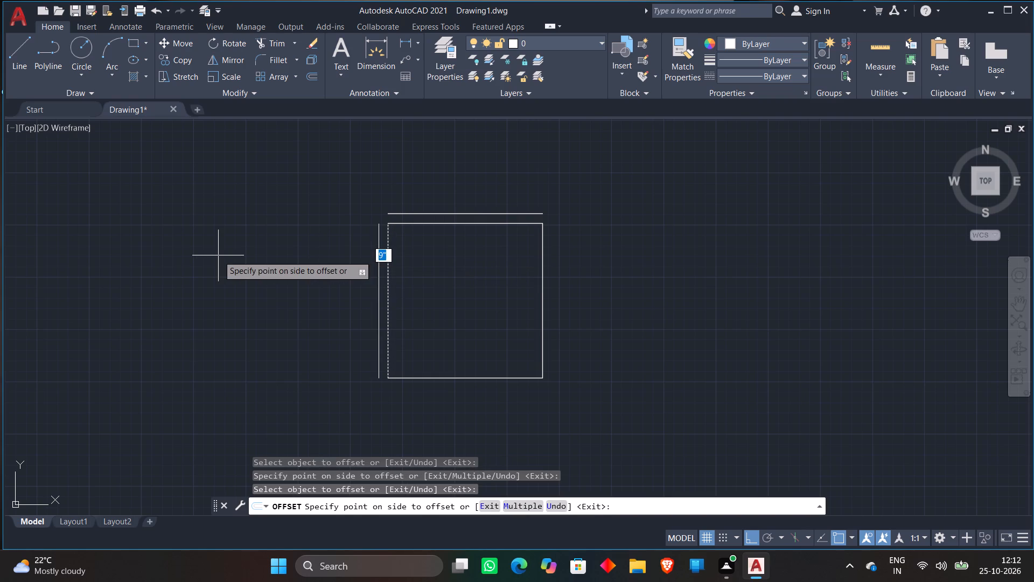
left_click(218, 255)
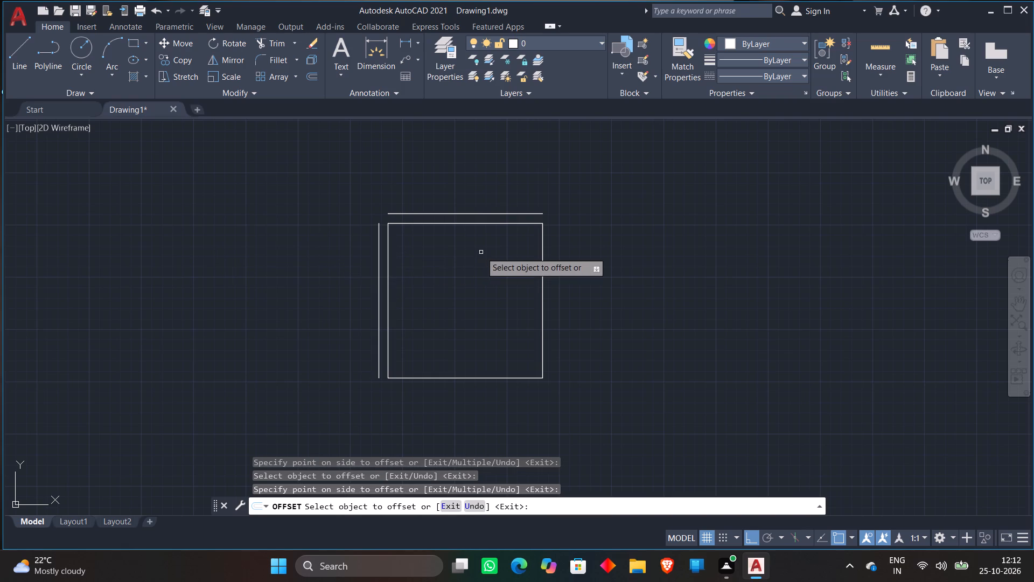
left_click(417, 379)
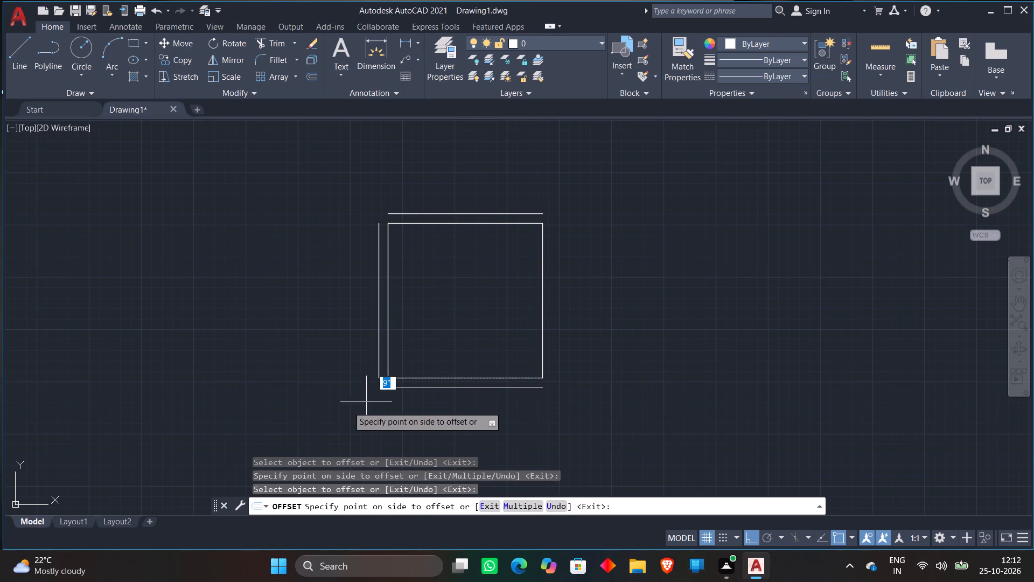
left_click(338, 411)
left_click(542, 350)
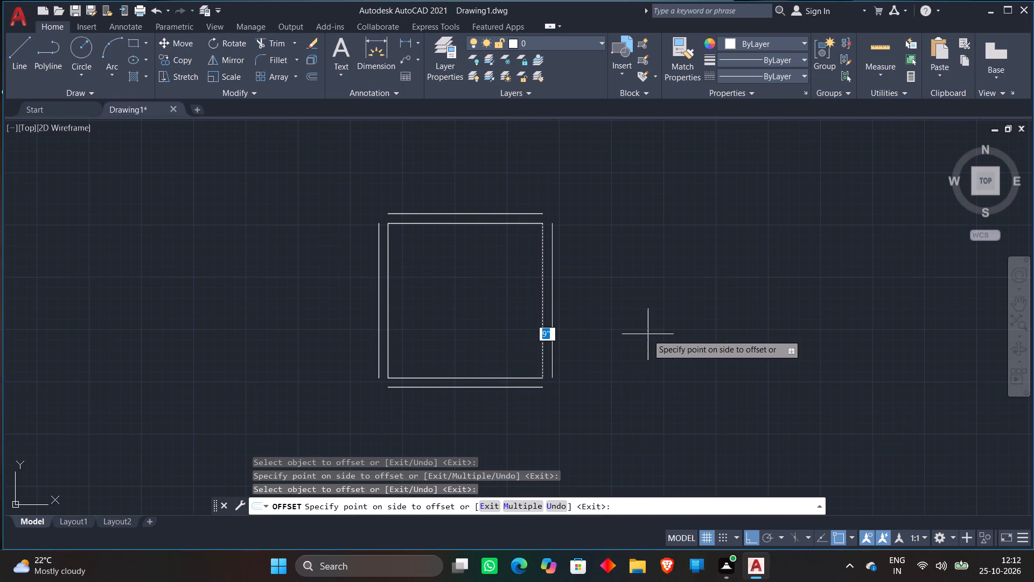
left_click(650, 334)
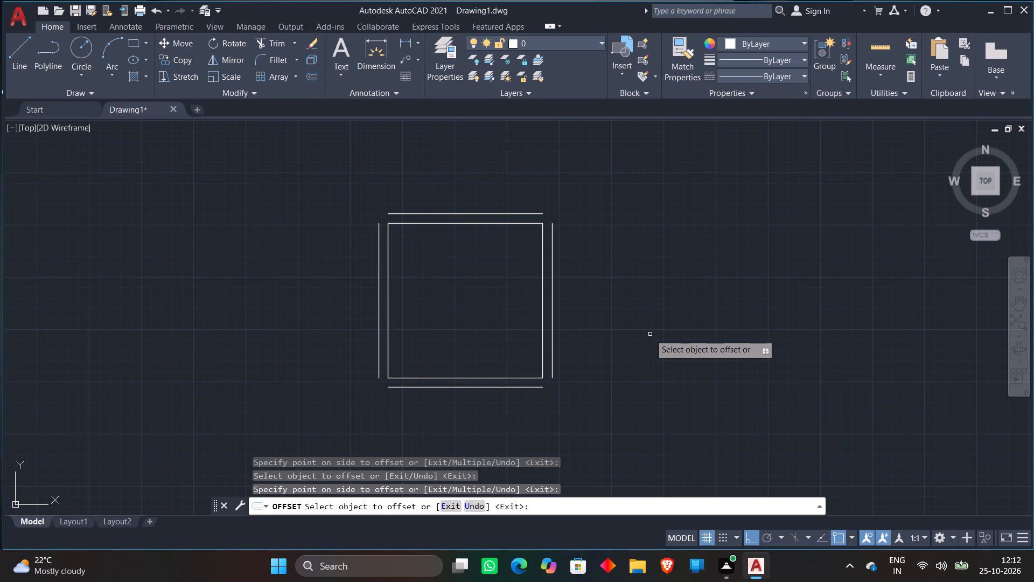
key("space")
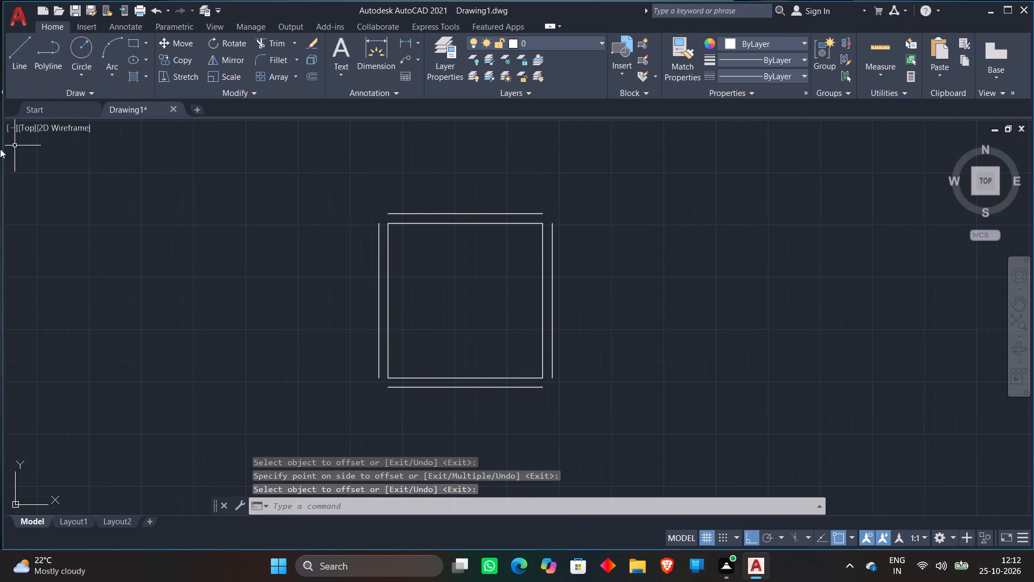
Draw three 6' lines forming a small square room, starting at the upper end of the large room's right outer wall line.
left_click(22, 48)
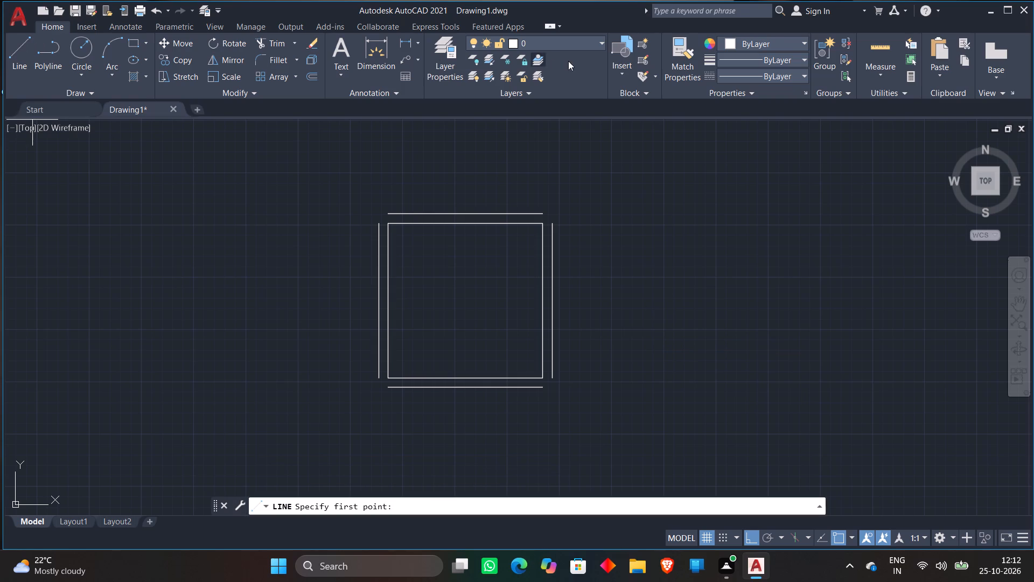
left_click(553, 220)
middle_click_drag(641, 212, 507, 218)
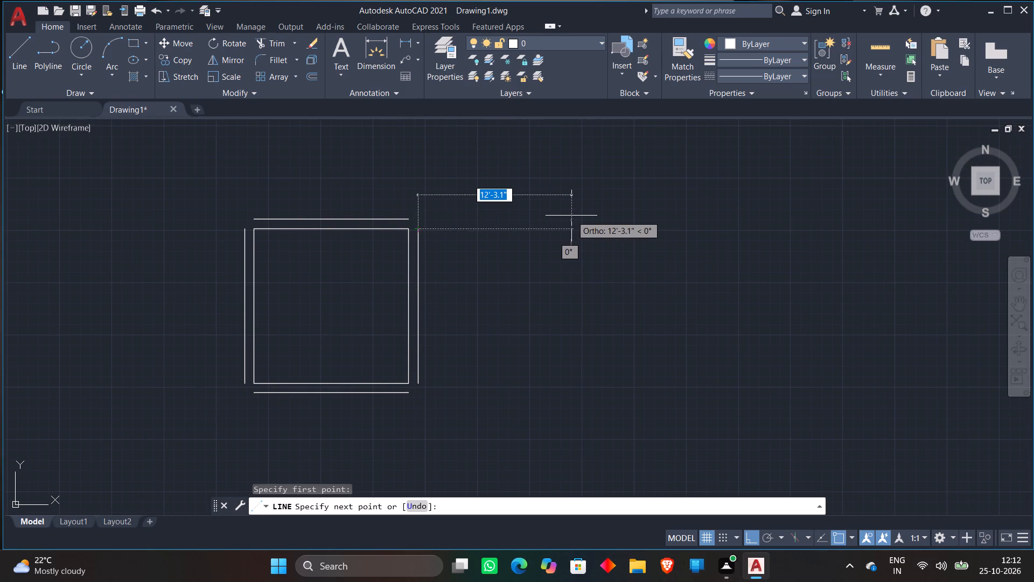
type("6'")
key("Return")
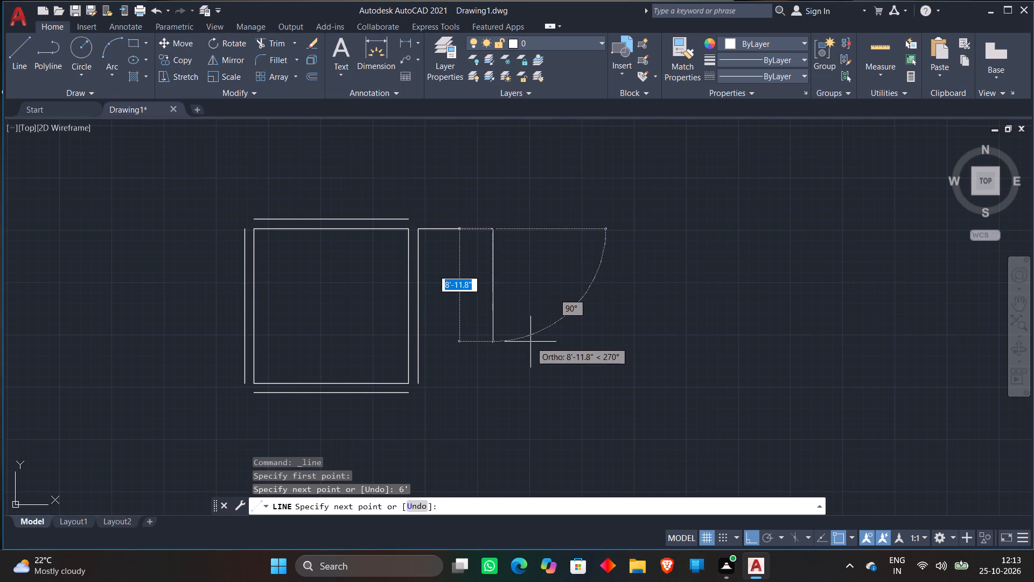
type("6'")
key("Return")
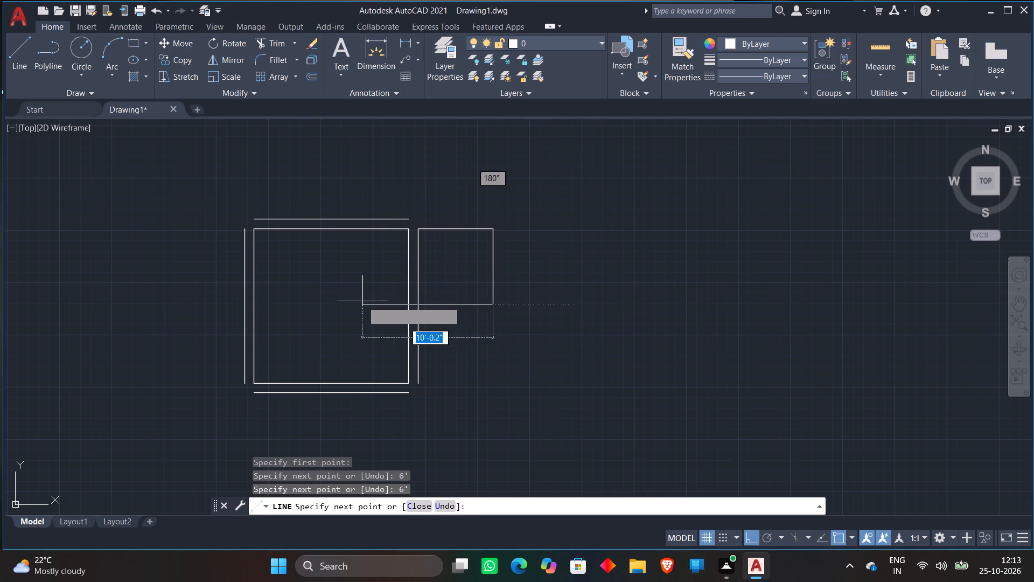
type("6'")
key("Return")
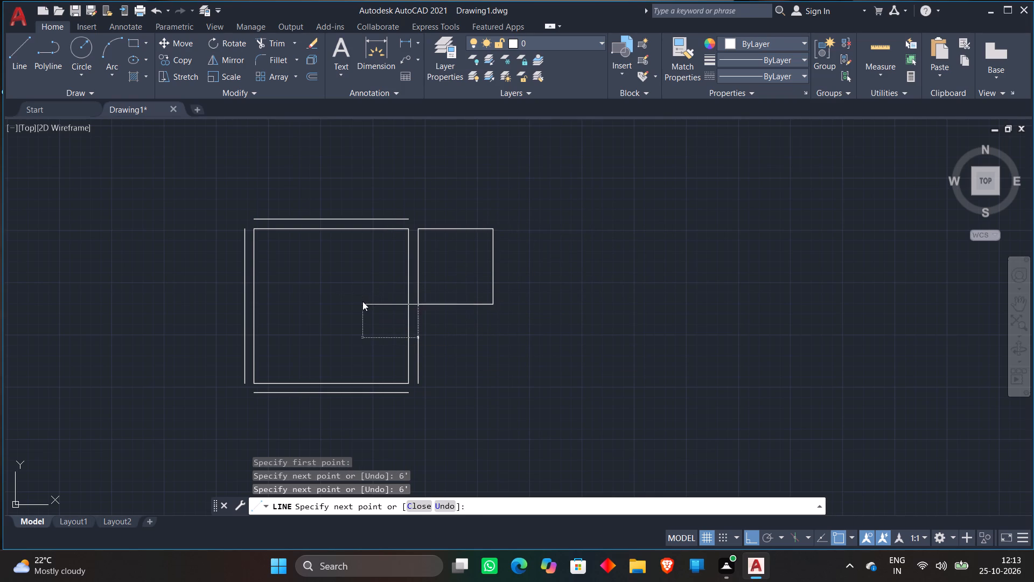
key("space")
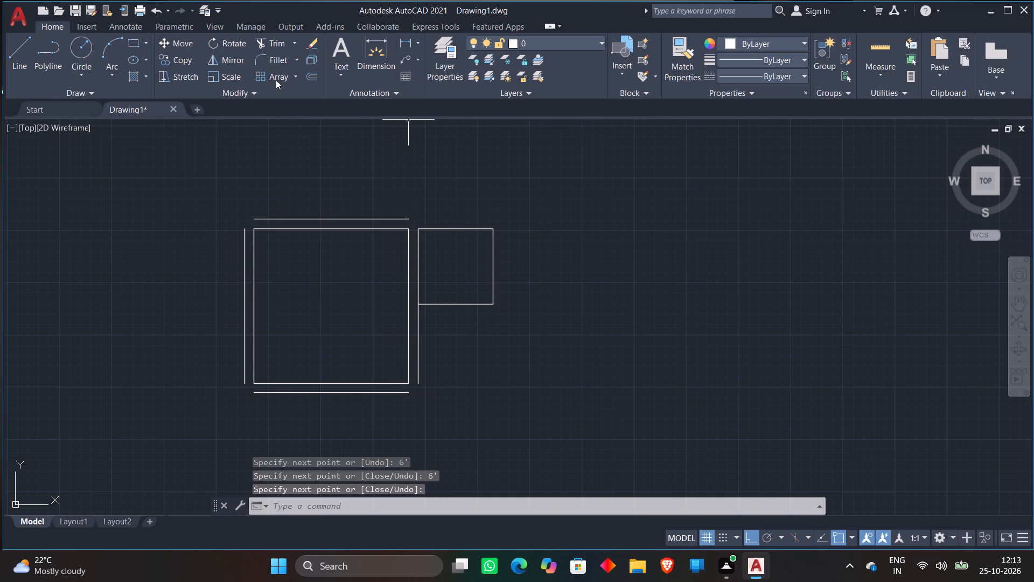
Offset the top, right and bottom sides of the small 6' square outward by 9".
left_click(313, 75)
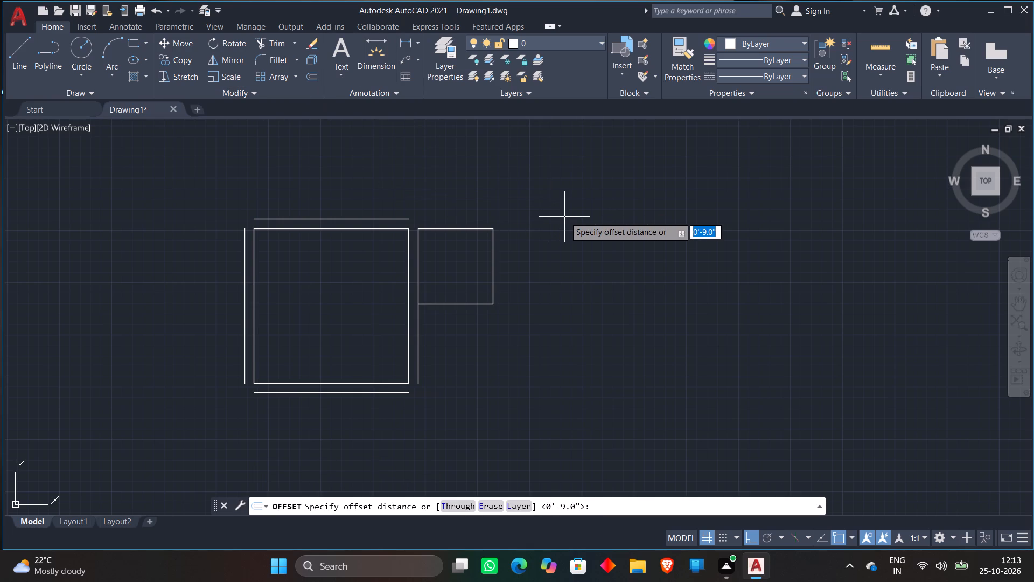
key("Return")
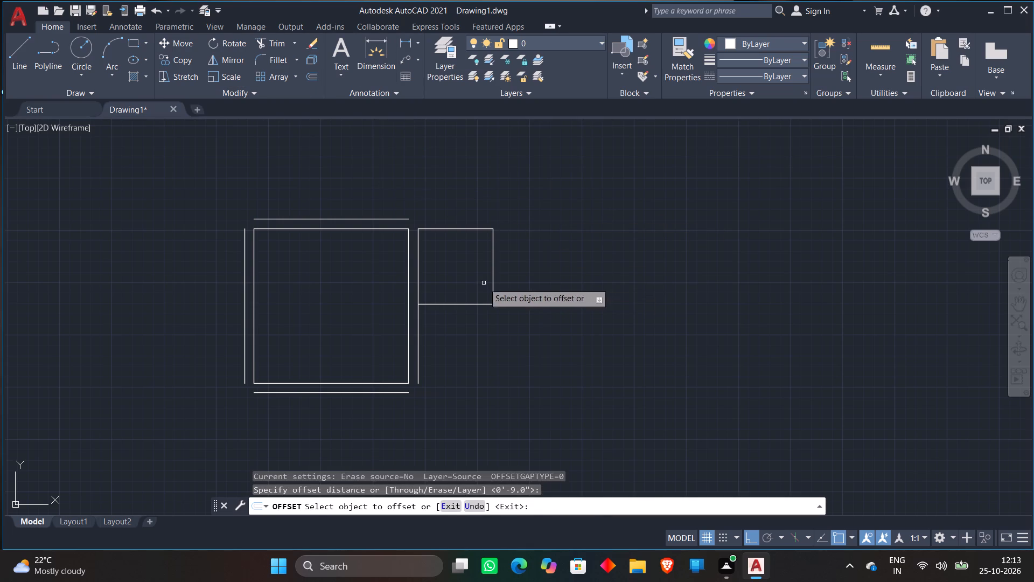
left_click(445, 229)
left_click(469, 192)
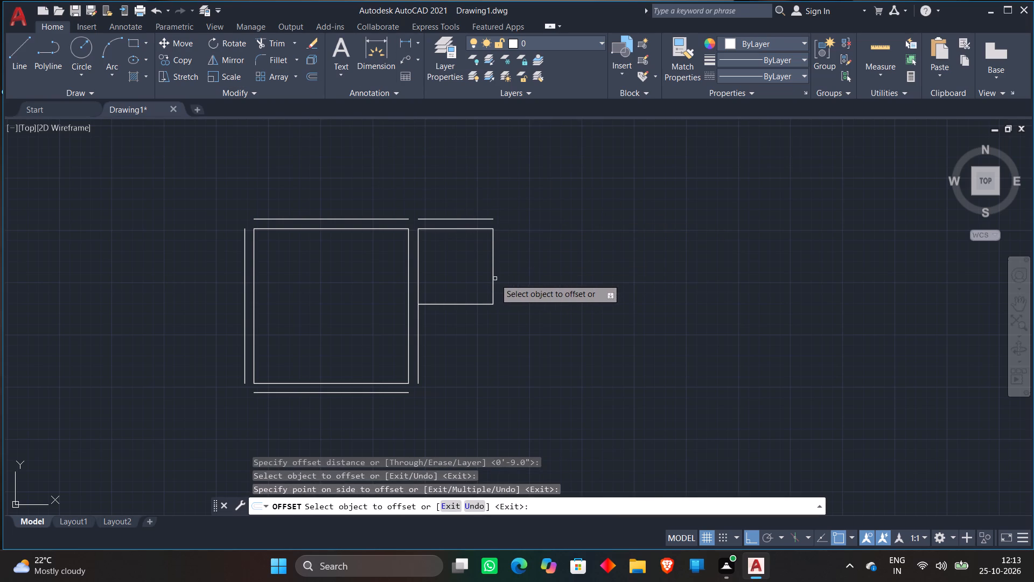
left_click(493, 281)
left_click(633, 259)
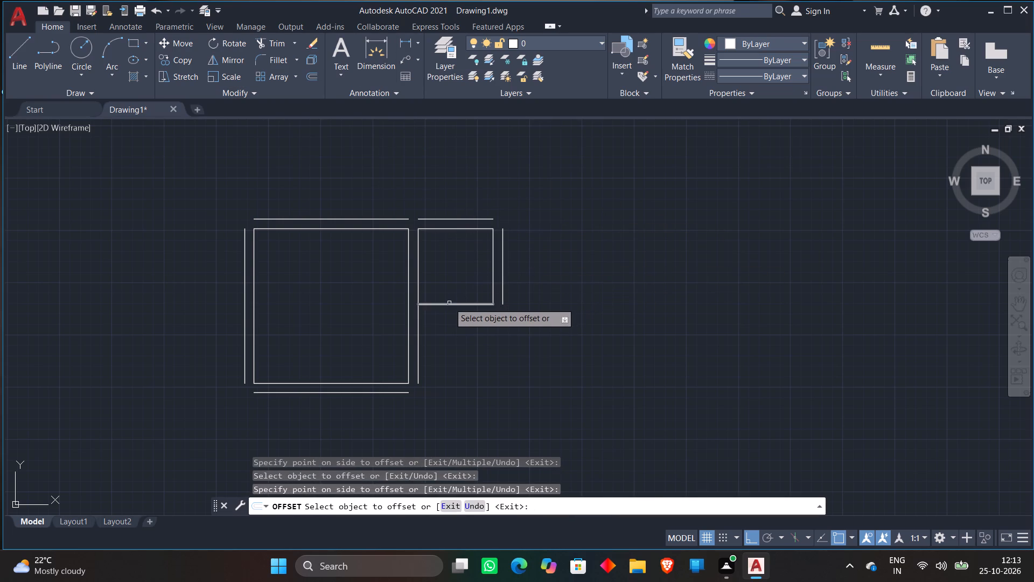
left_click(449, 304)
left_click(448, 328)
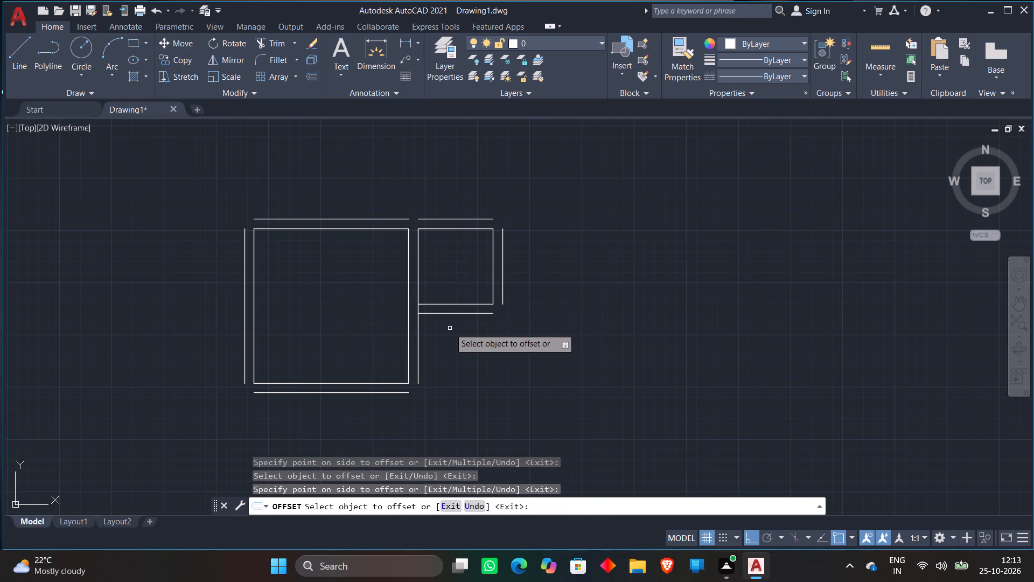
key("space")
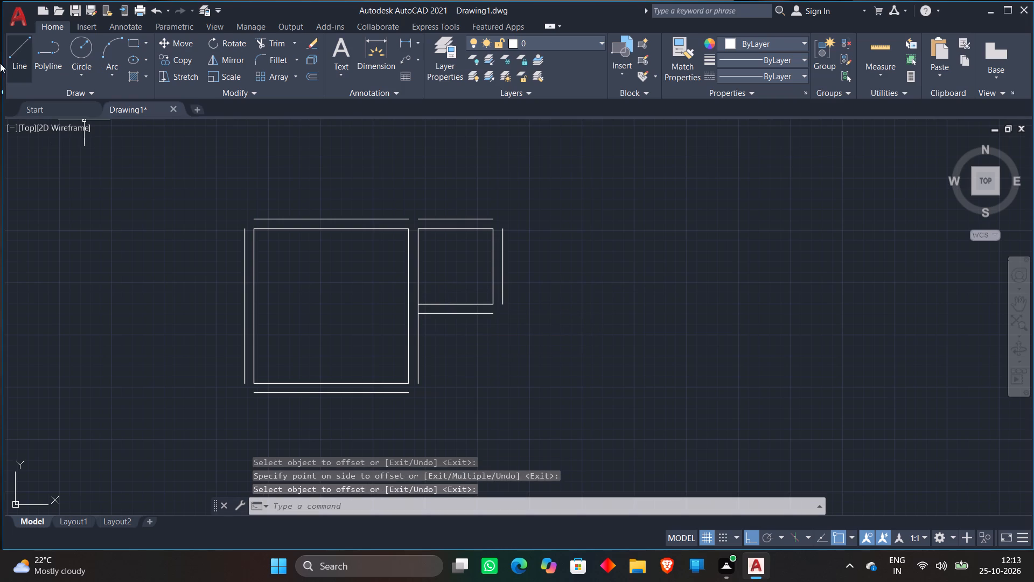
Draw a 5'4" line straight down from the right end of the small room's lower offset line.
left_click(15, 53)
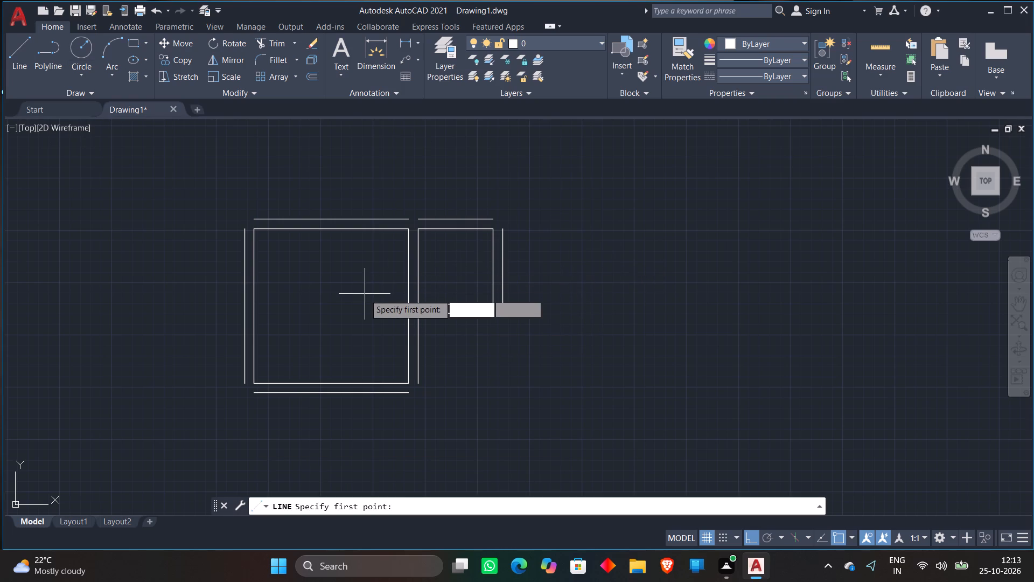
scroll(379, 296, "up", 2)
scroll(511, 356, "down", 2)
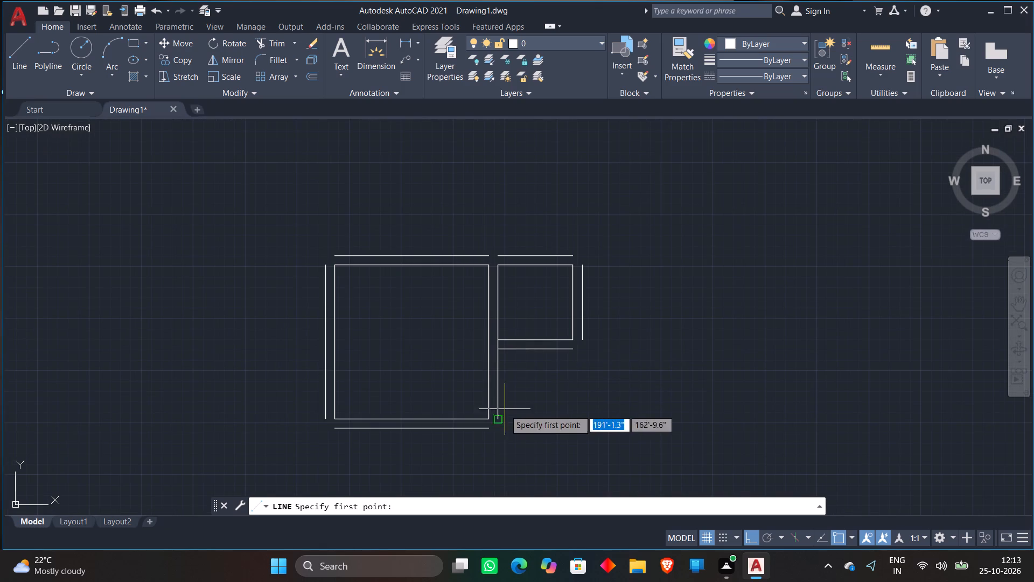
left_click(576, 349)
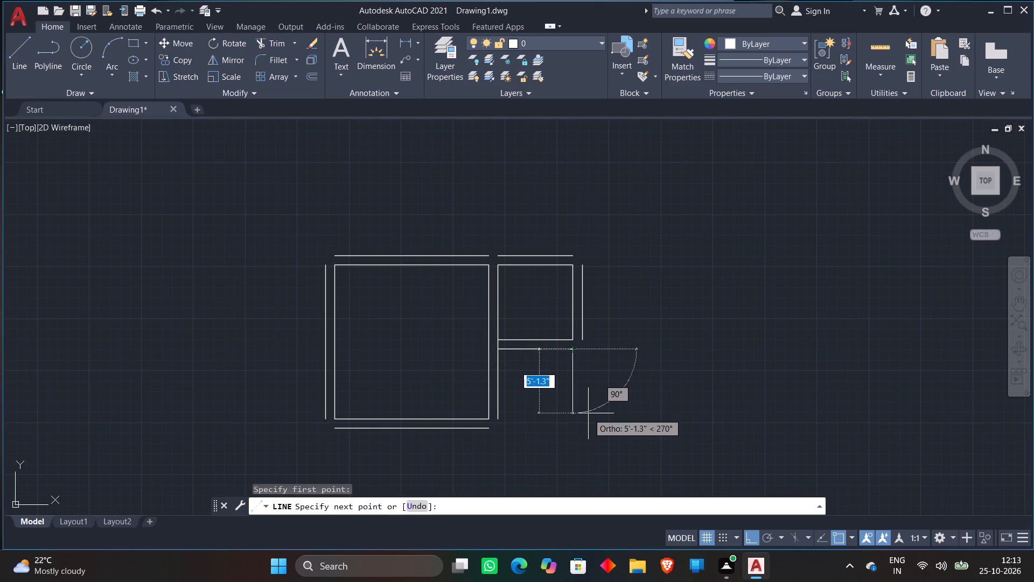
type("5'4\"")
key("Return")
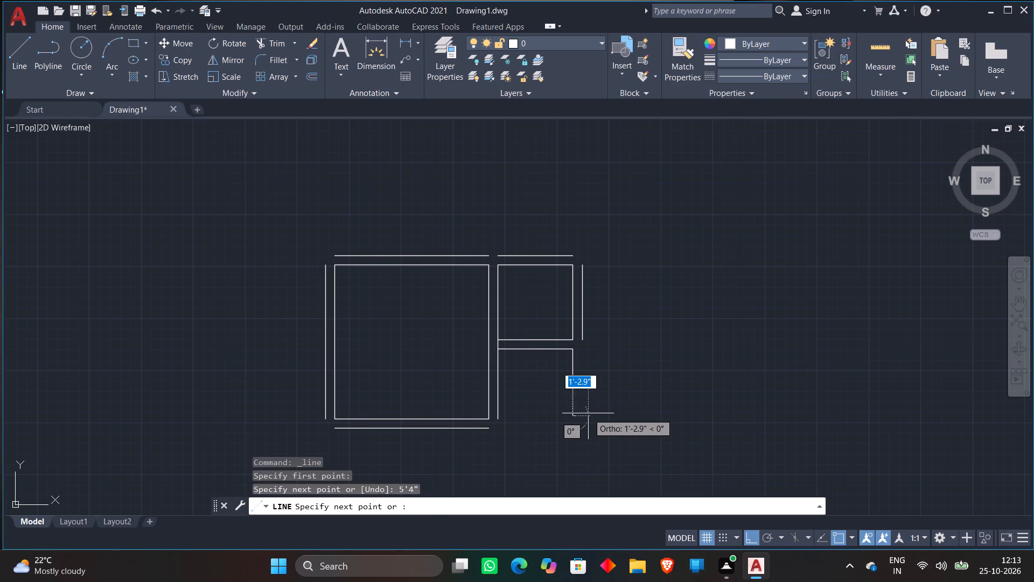
scroll(492, 420, "up", 3)
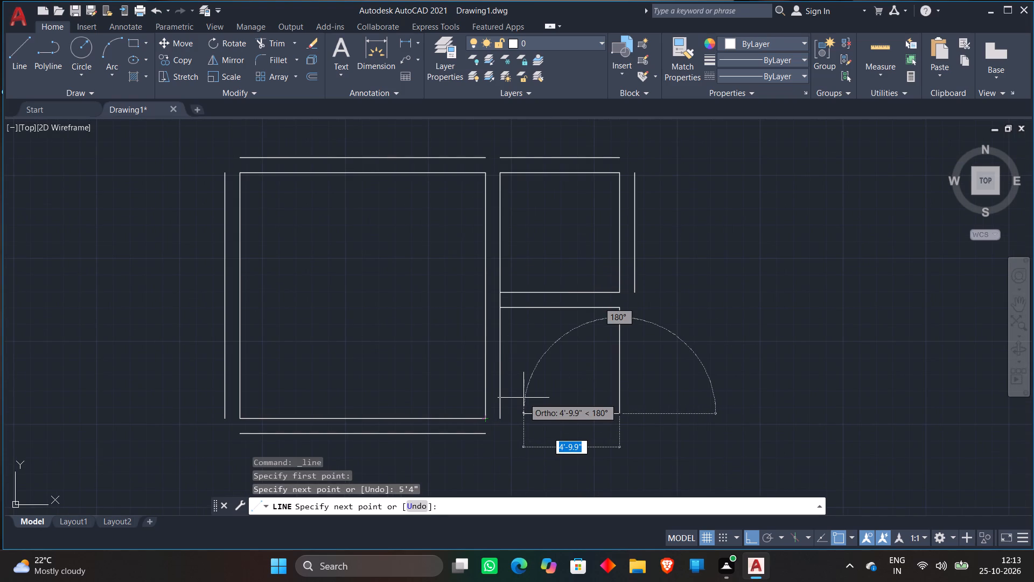
key("space")
Draw a 6' horizontal line rightward from the lower end of the large room's right outer wall line.
type("L")
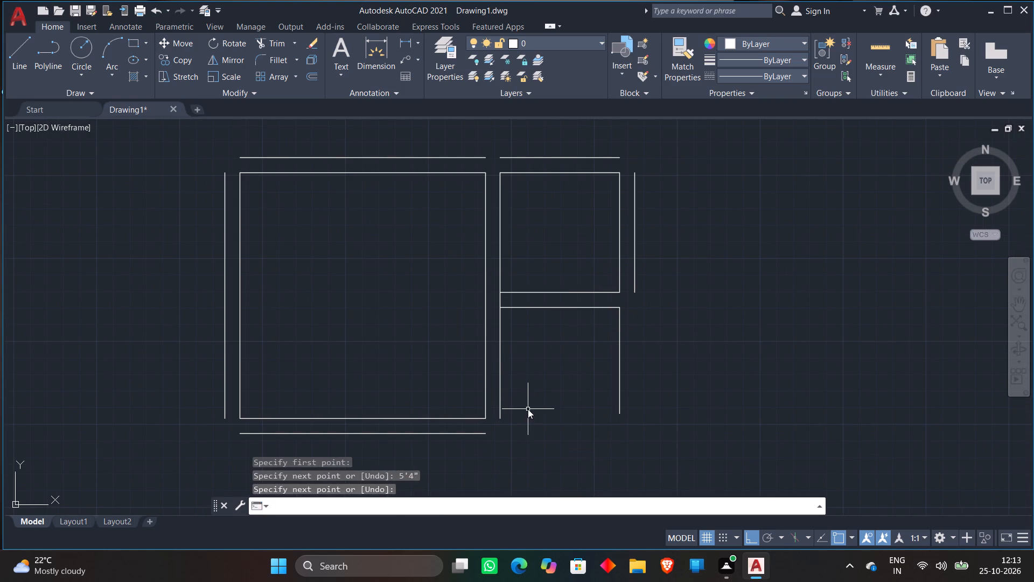
key("space")
left_click(499, 415)
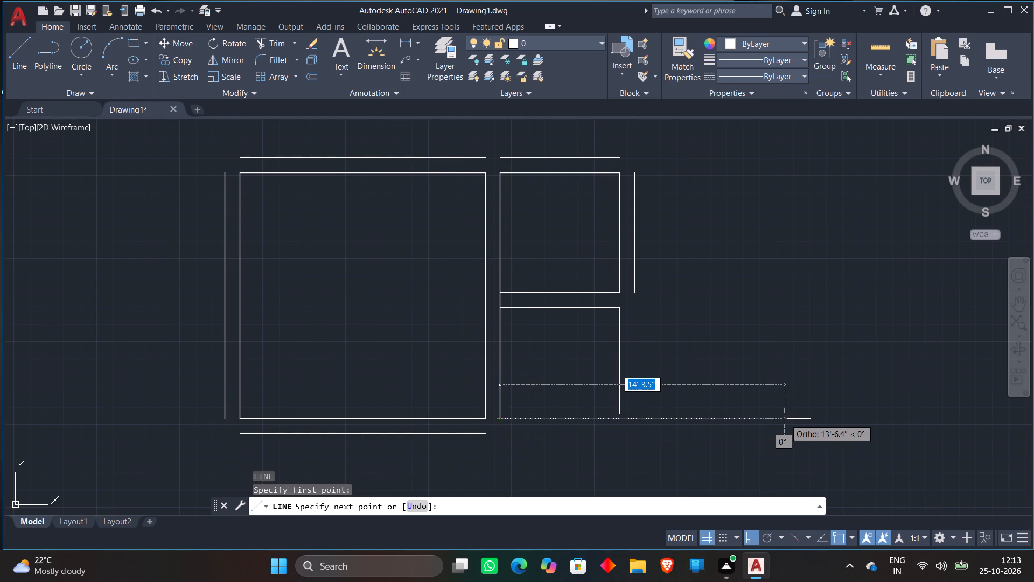
type("6'")
key("Return")
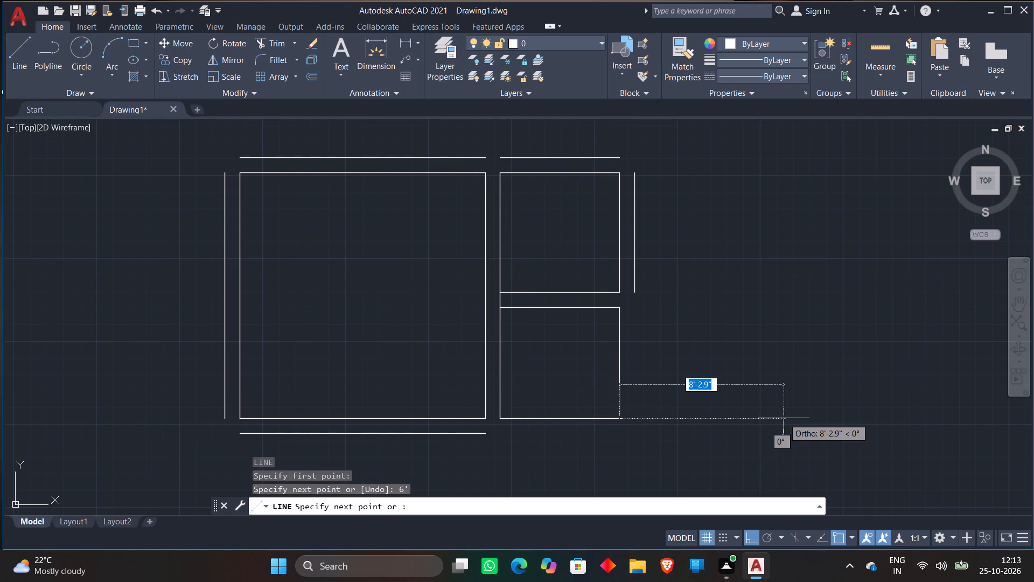
key("space")
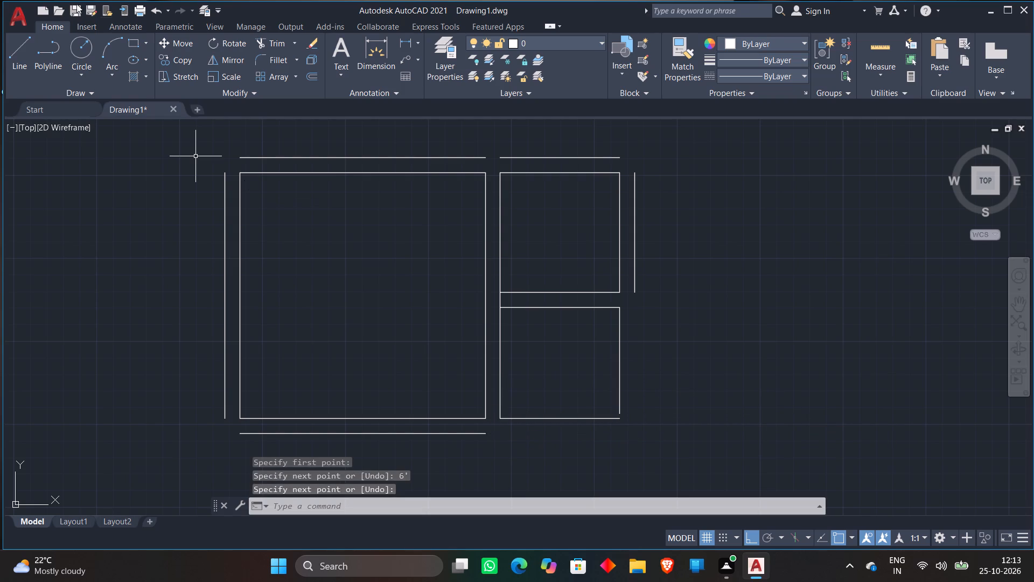
Extend the lower small room's right side down to meet its 6' bottom line.
left_click(295, 41)
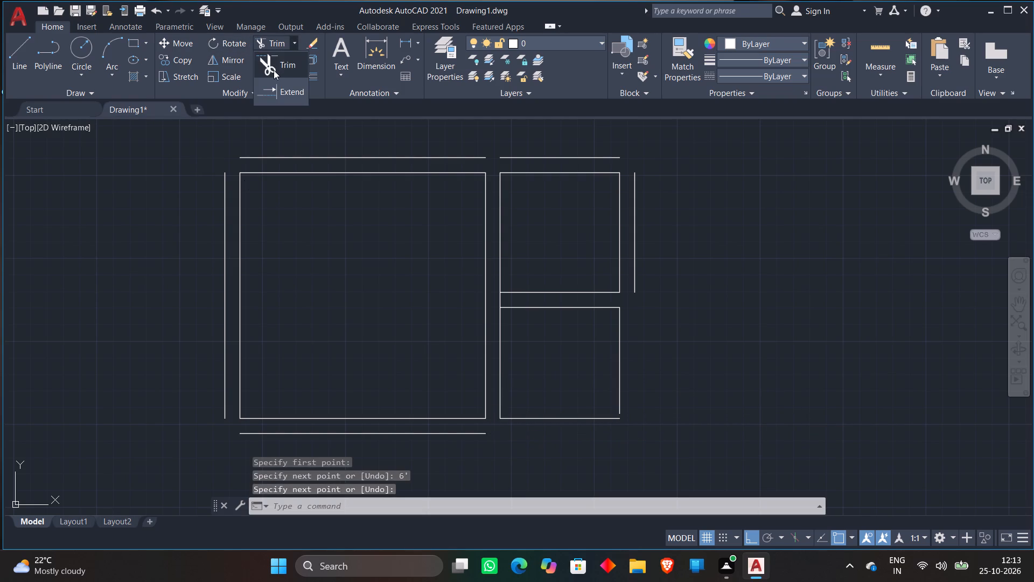
left_click(273, 84)
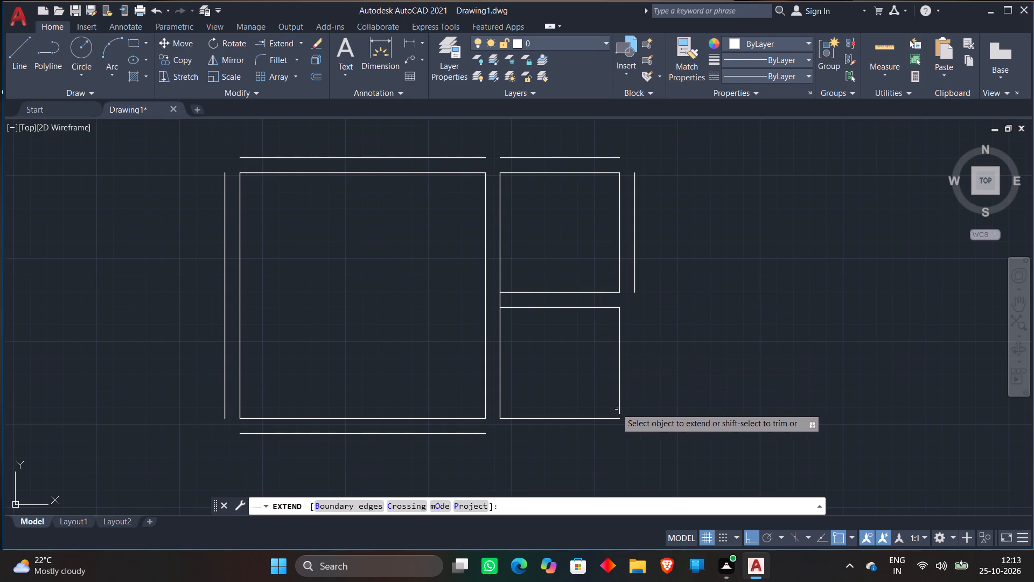
scroll(622, 406, "up", 3)
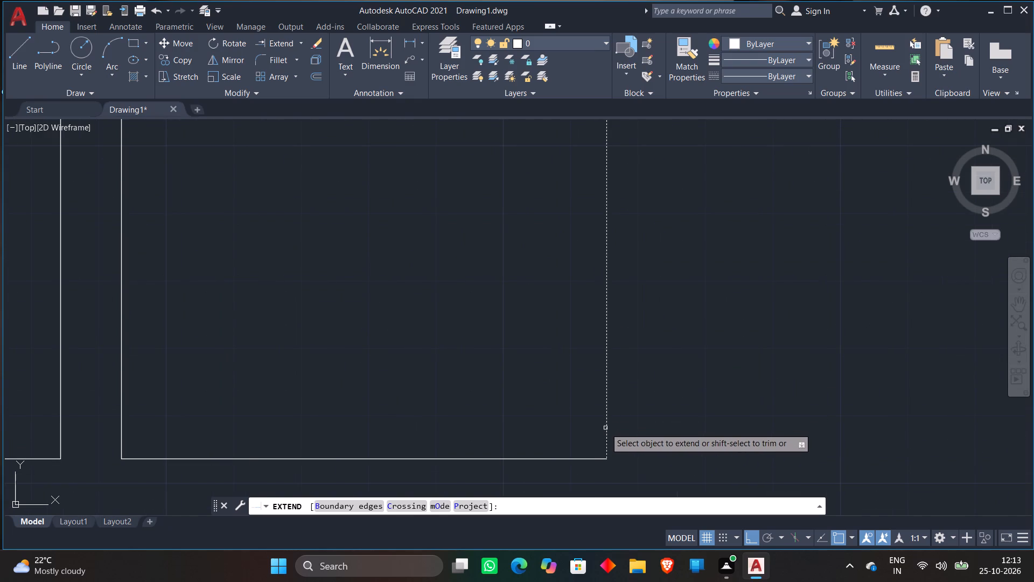
left_click(605, 428)
key("space")
Trim away the short vertical line piece crossing the wall gap between the upper and lower small rooms.
scroll(648, 357, "down", 3)
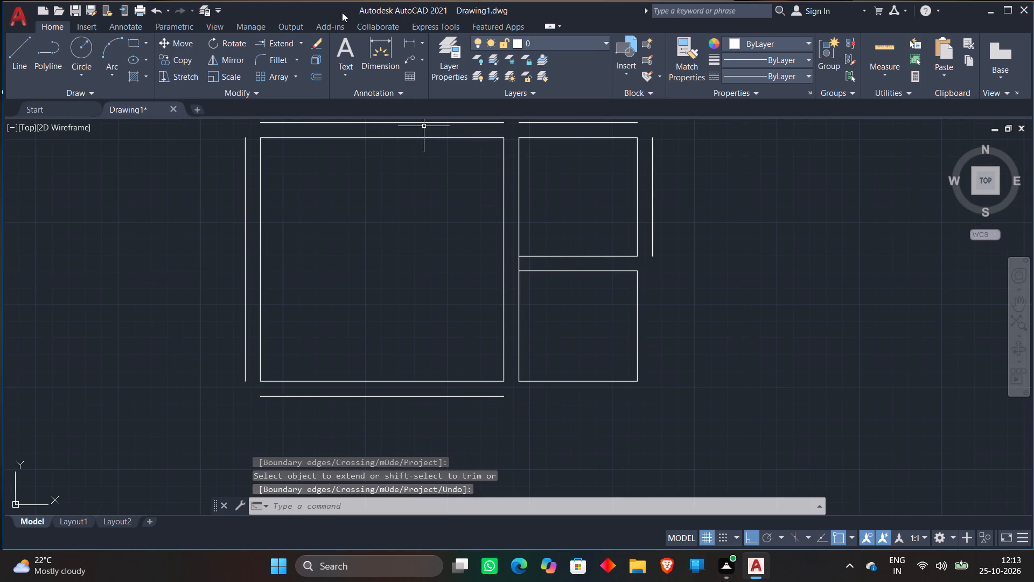
left_click(301, 41)
left_click(291, 70)
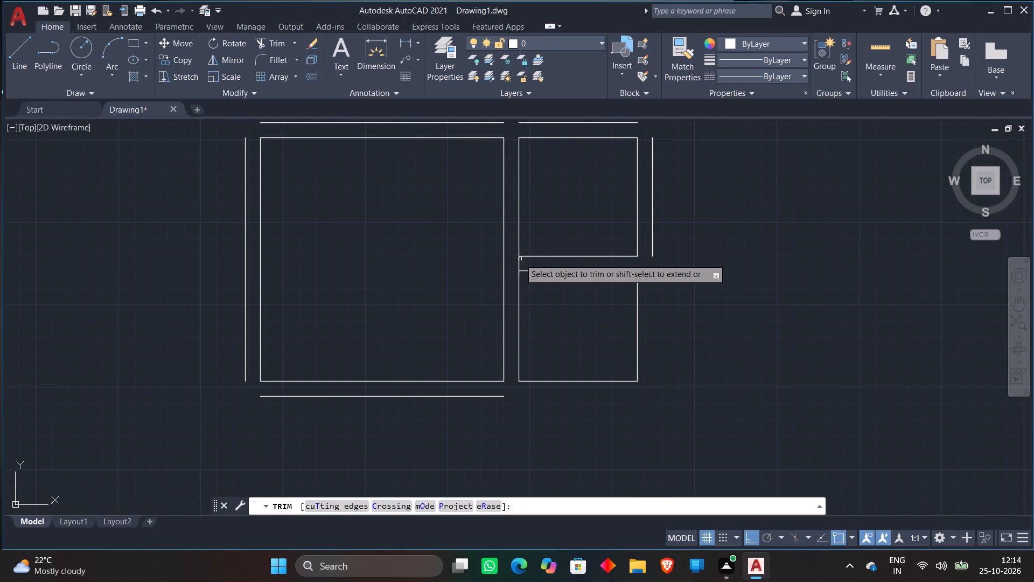
scroll(518, 259, "up", 3)
left_click(497, 273)
left_click(542, 269)
key("space")
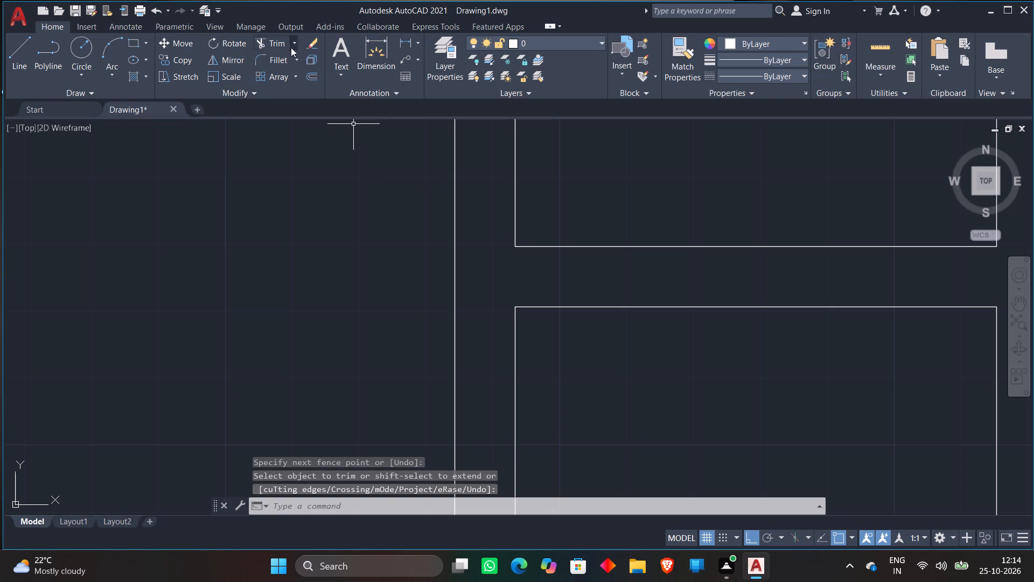
Offset the right and bottom sides of the lower small room outward by 9".
left_click(311, 77)
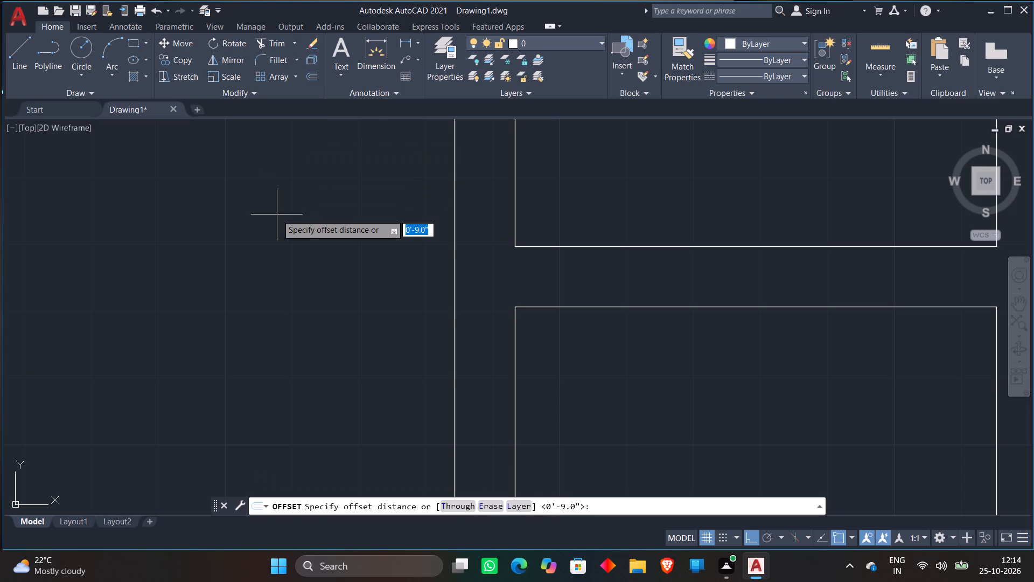
key("Return")
scroll(277, 214, "down", 3)
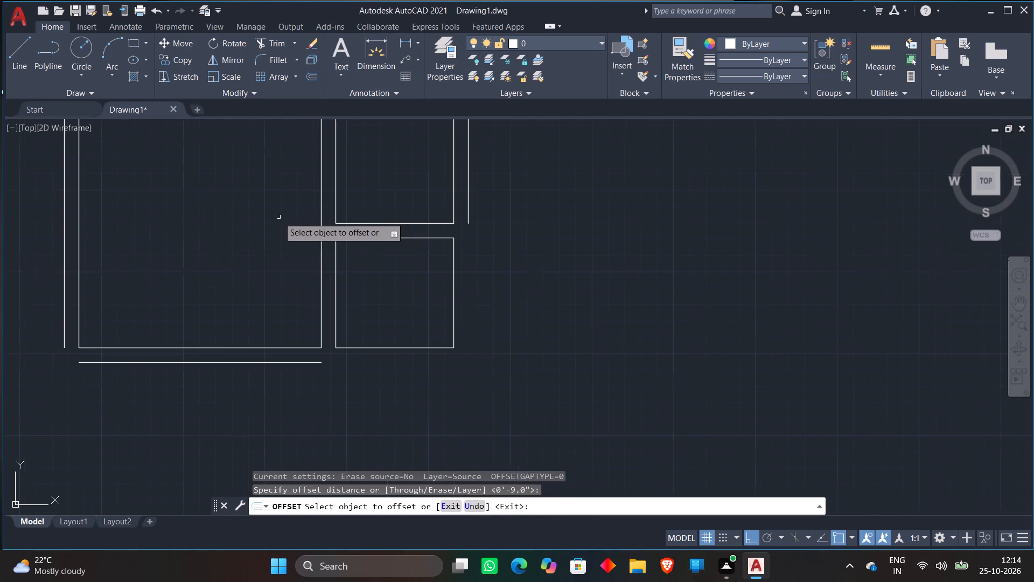
left_click(454, 320)
left_click(567, 307)
left_click(379, 347)
left_click(372, 383)
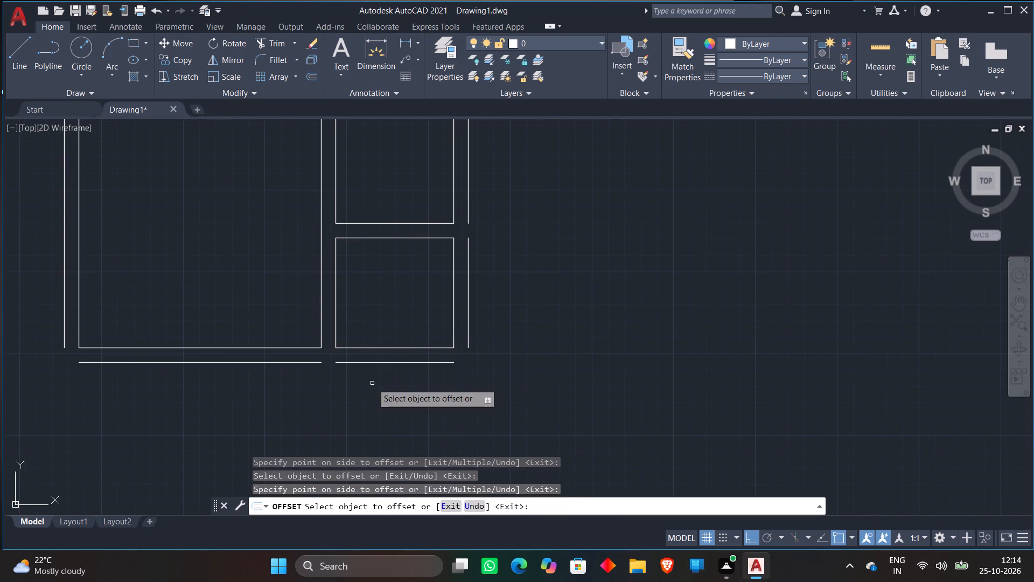
key("space")
Draw a 14' line rightward from the upper end of the upper small room's outer right wall line, continuing 12' straight down.
scroll(601, 316, "down", 3)
middle_click_drag(604, 297, 459, 372)
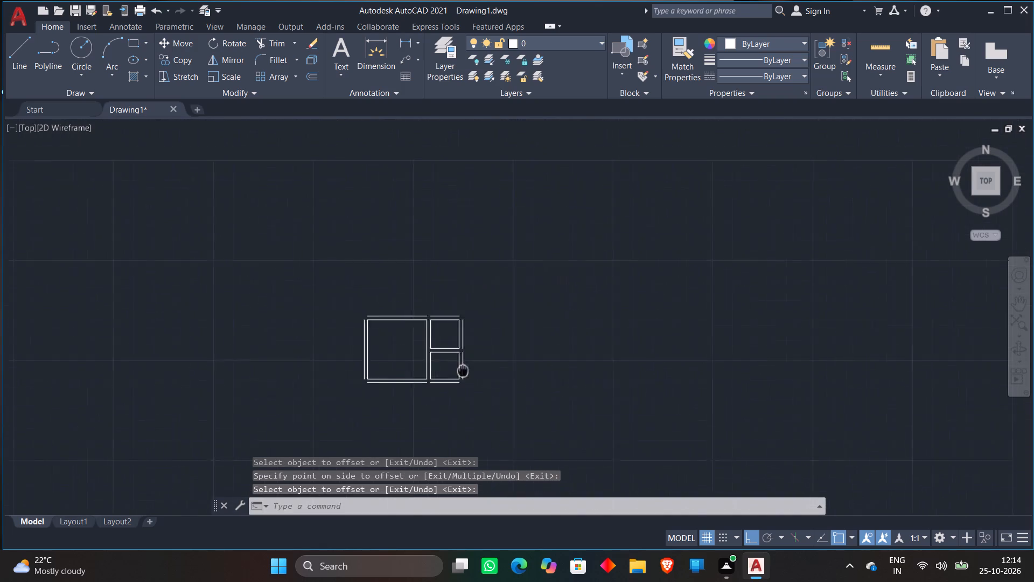
middle_click_drag(459, 372, 406, 393)
left_click(25, 51)
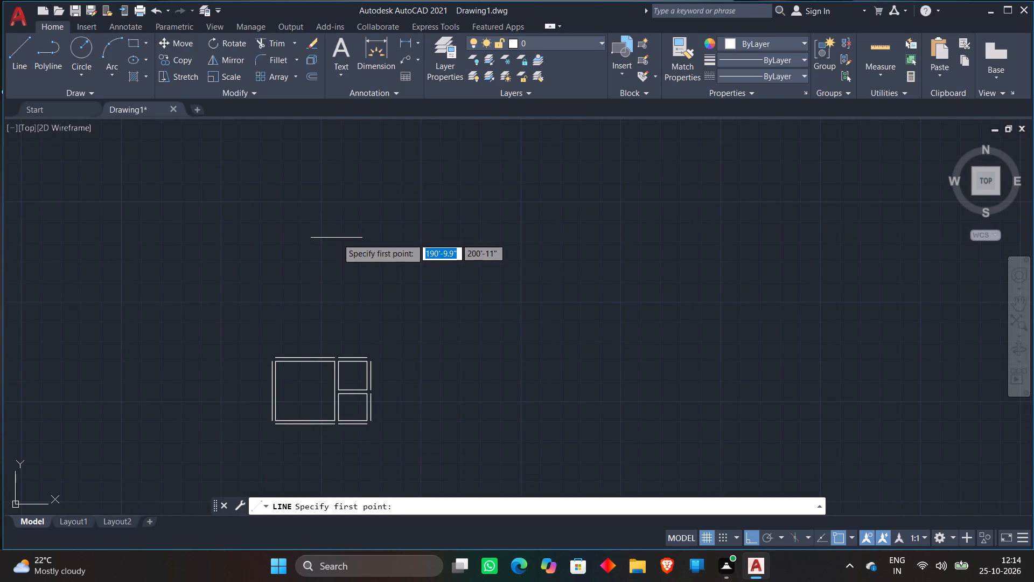
middle_click_drag(340, 242, 444, 100)
scroll(479, 233, "up", 3)
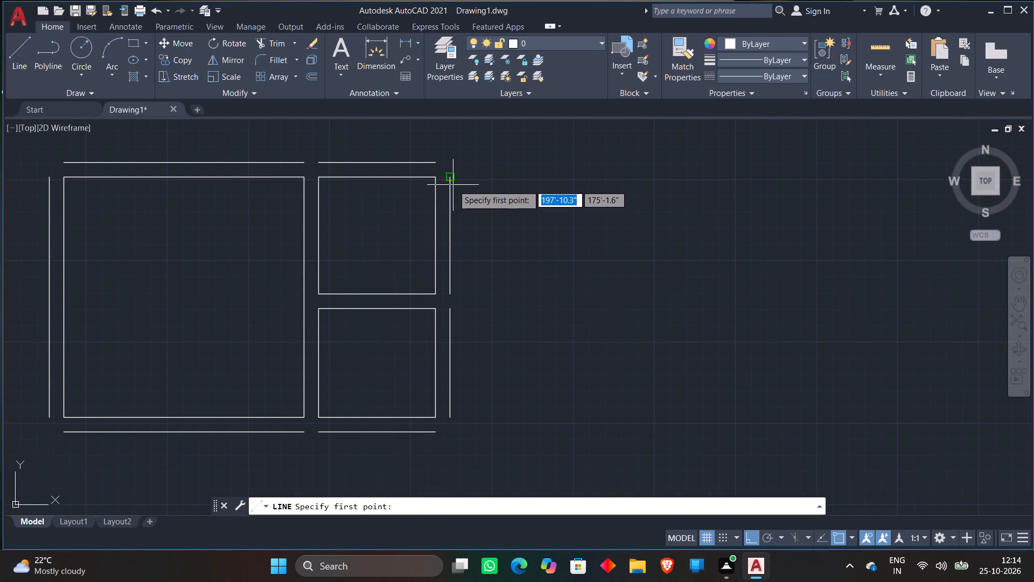
left_click(453, 180)
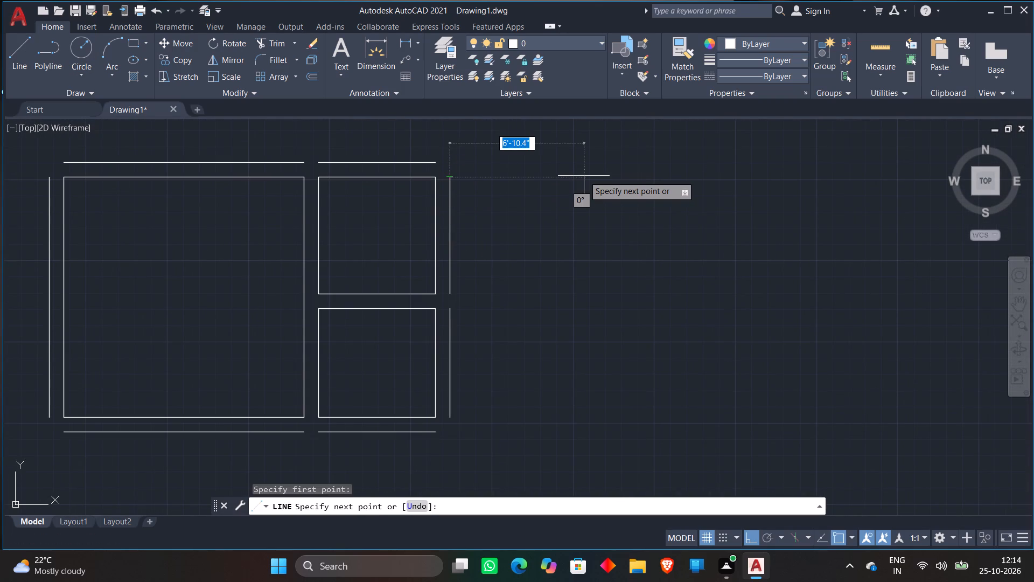
type("14'")
key("Return")
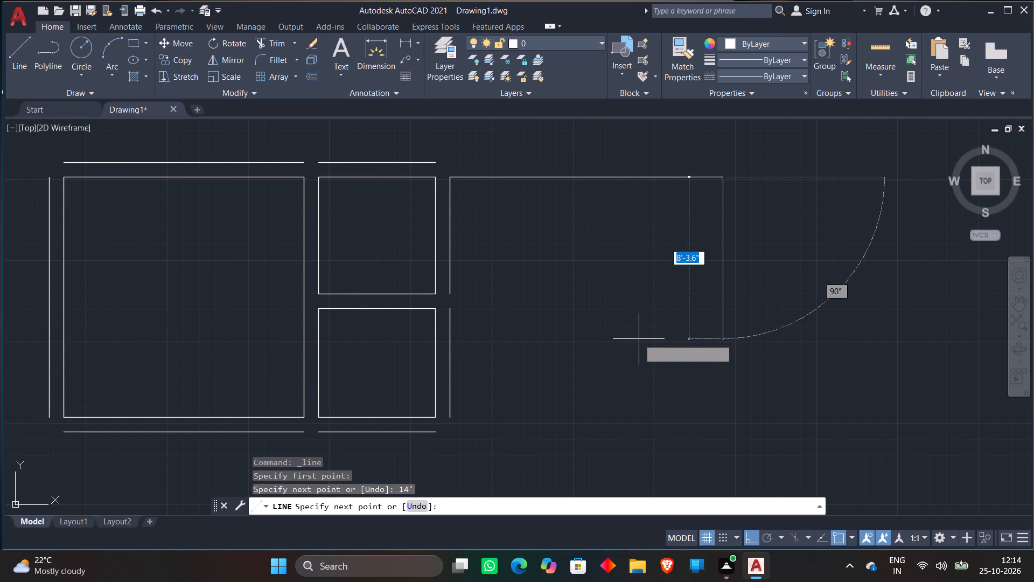
type("12")
key("apostrophe")
key("Return")
key("space")
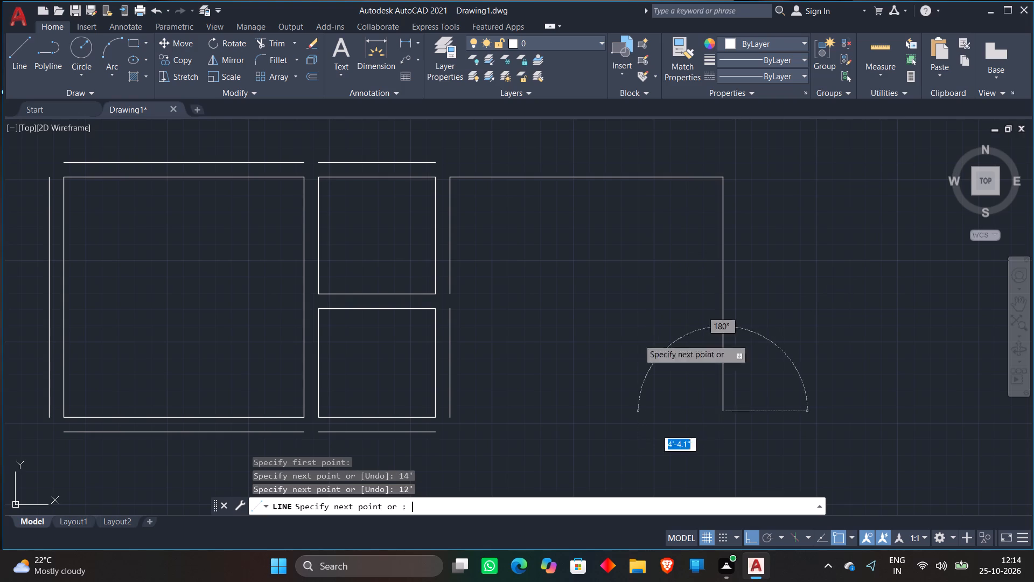
Draw a 14' horizontal line rightward from the lower end of the lower small room's outer right wall line.
left_click(23, 58)
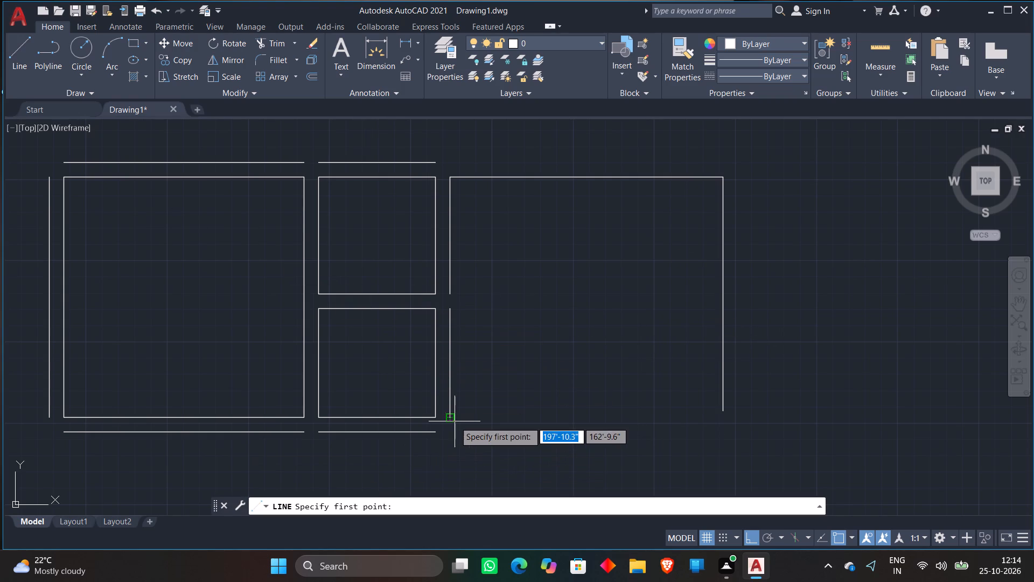
left_click(455, 421)
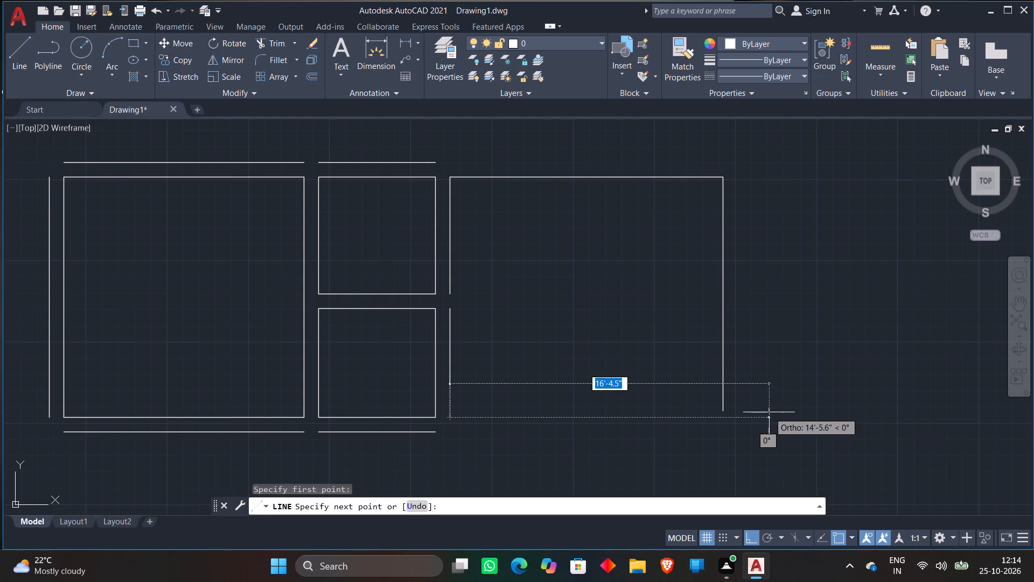
type("14'")
key("Return")
key("space")
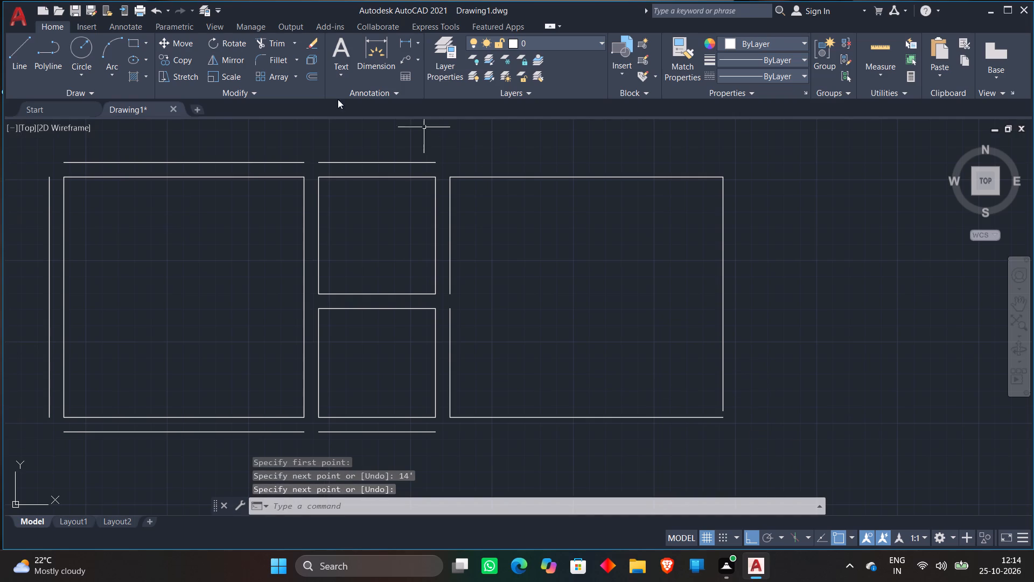
Extend the new 14' room's right side down to meet its bottom line.
left_click(294, 41)
left_click(288, 89)
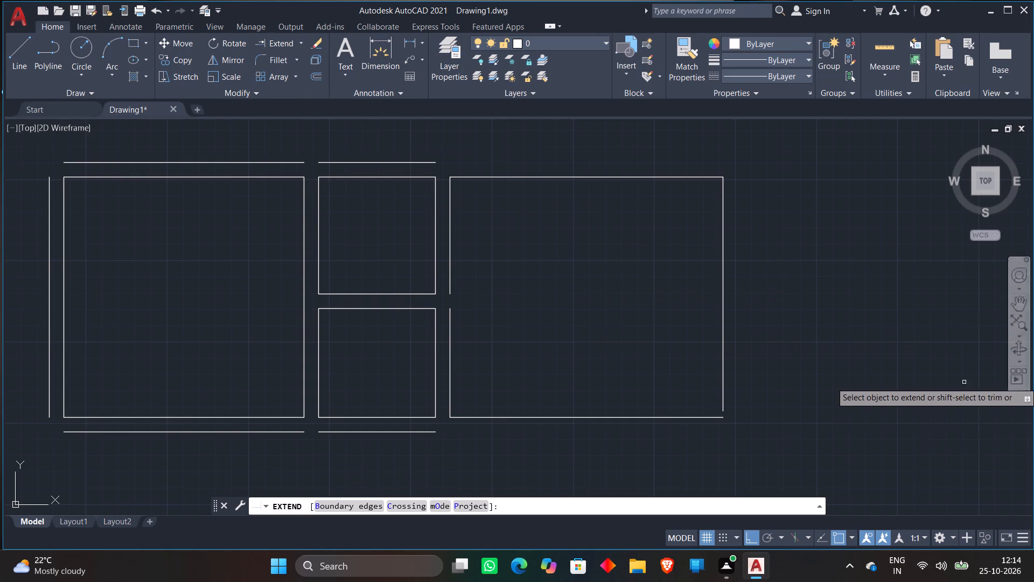
left_click(722, 401)
key("space")
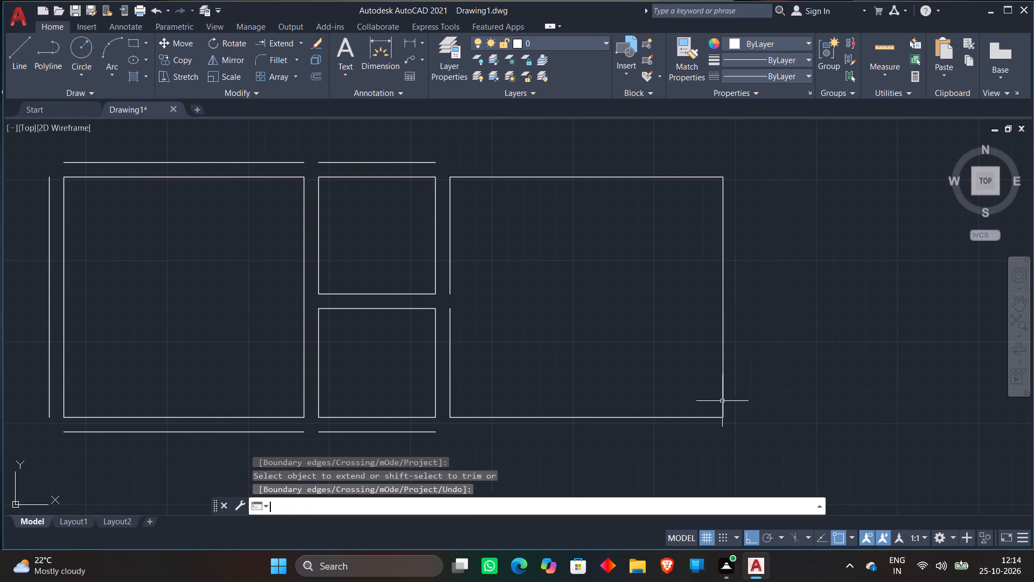
Offset the top, bottom and right sides of the 14' wide room outward by 9".
left_click(319, 82)
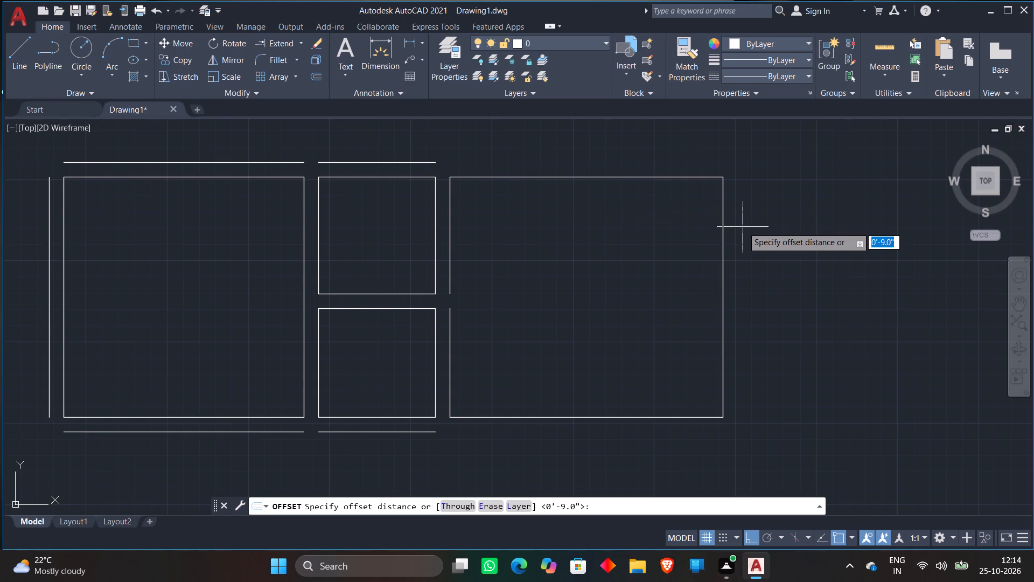
key("Return")
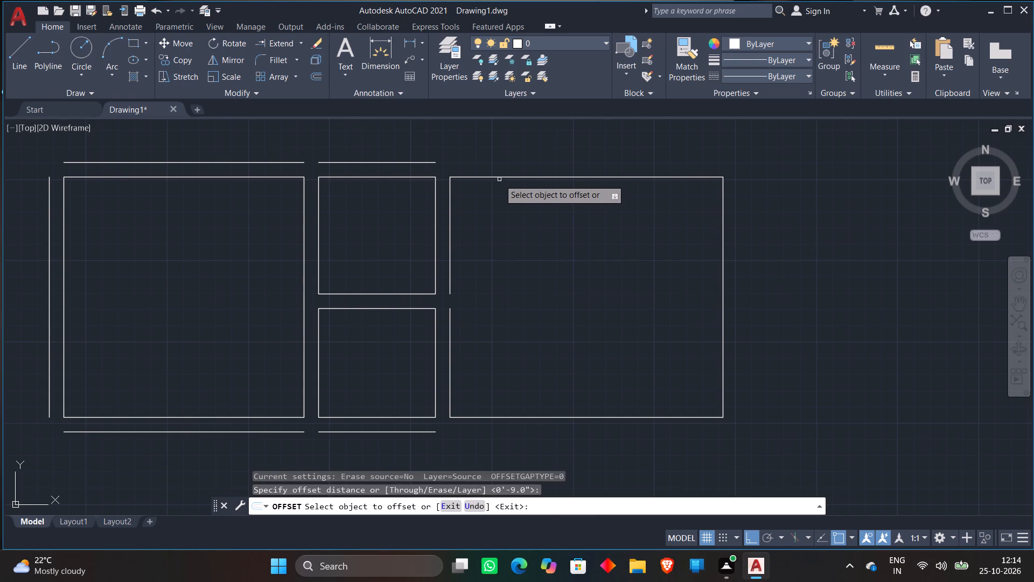
left_click(501, 177)
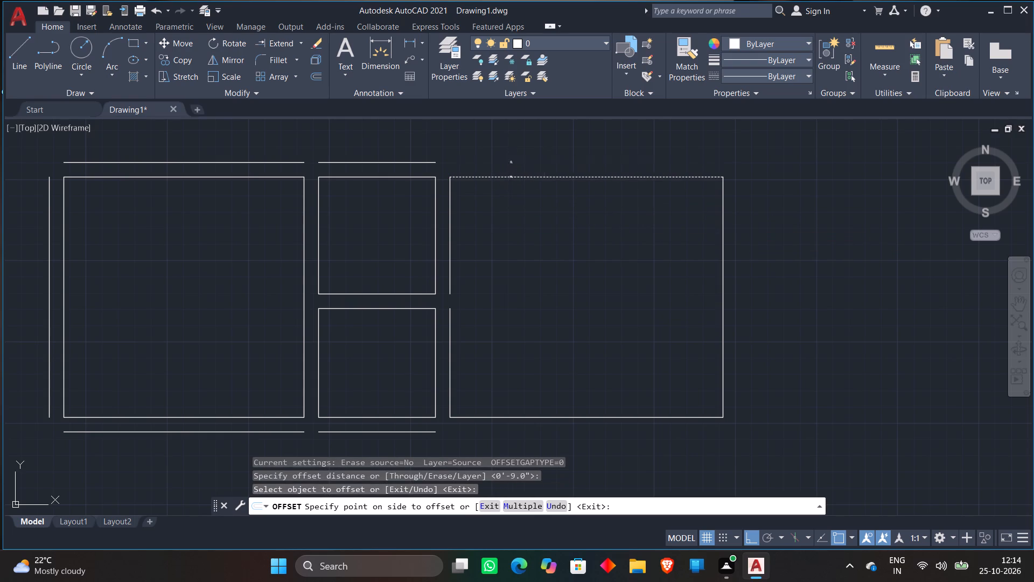
left_click(511, 151)
scroll(732, 169, "down", 1)
left_click(571, 323)
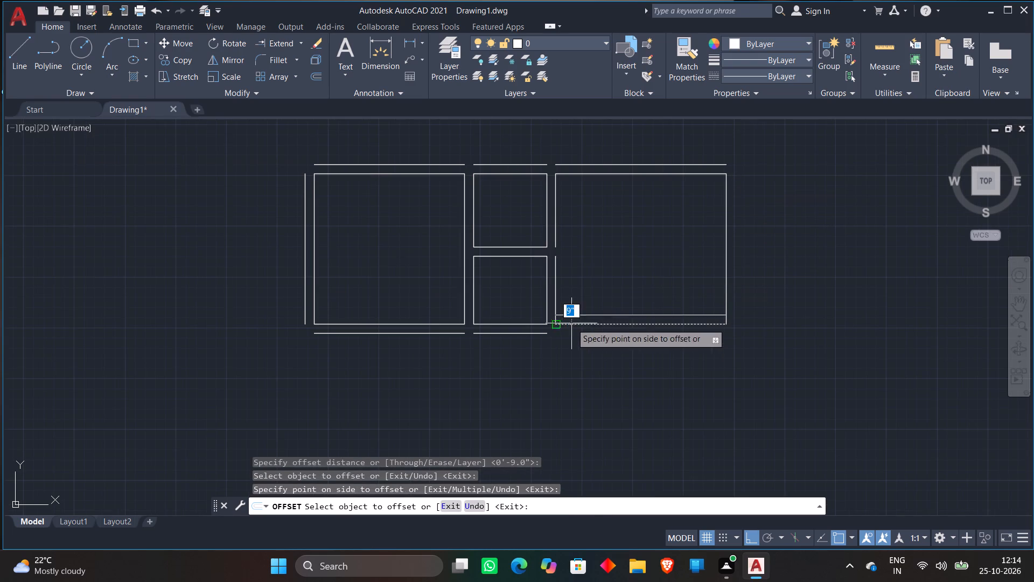
left_click(577, 363)
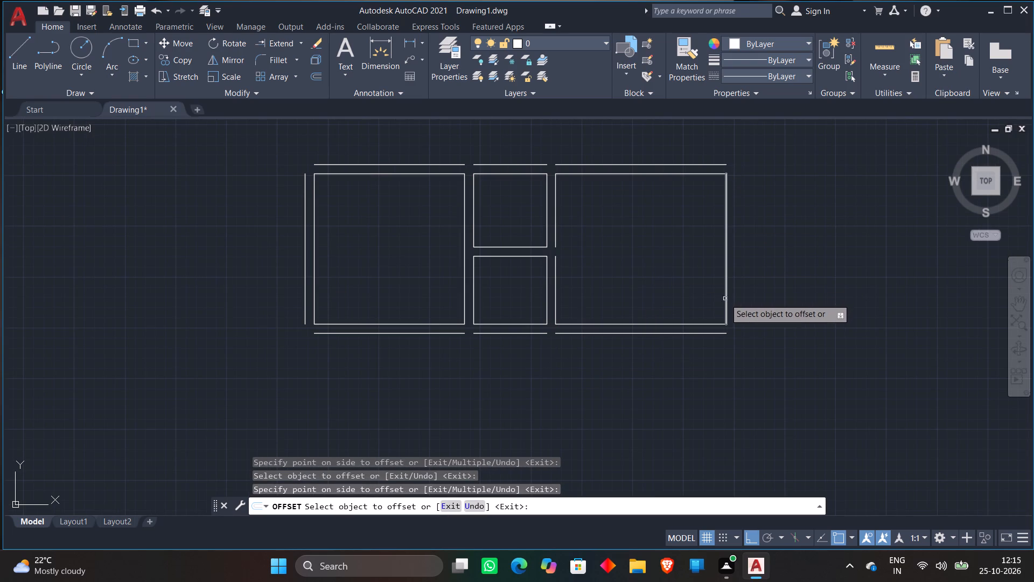
left_click(725, 299)
left_click(771, 294)
key("space")
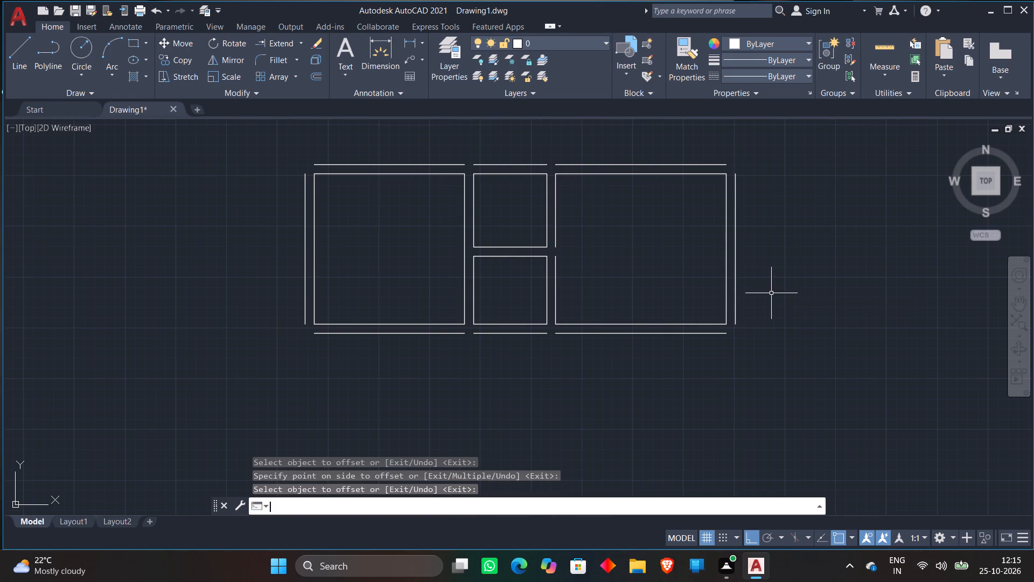
Draw another adjoining room from the upper end of the 14' room's outer right wall line: 14' right, 12'4" down, 14' back left.
scroll(771, 274, "down", 1)
middle_click_drag(767, 274, 480, 274)
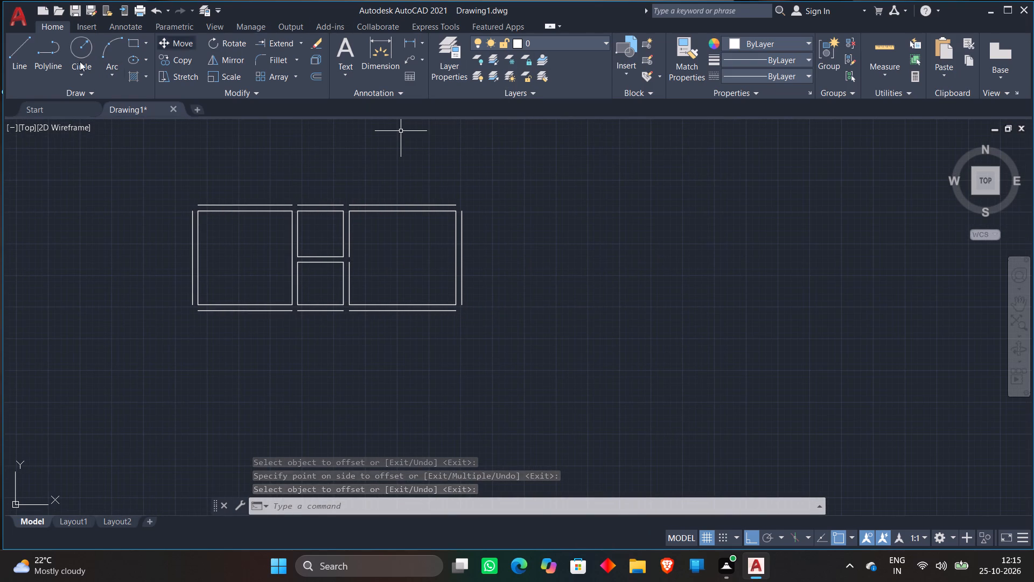
left_click(21, 50)
left_click(462, 208)
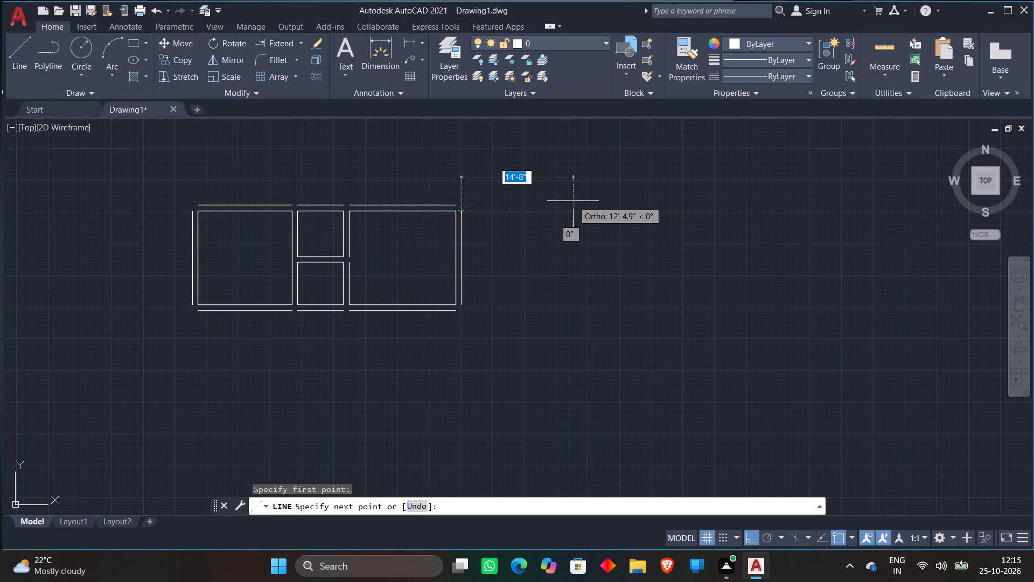
type("14'")
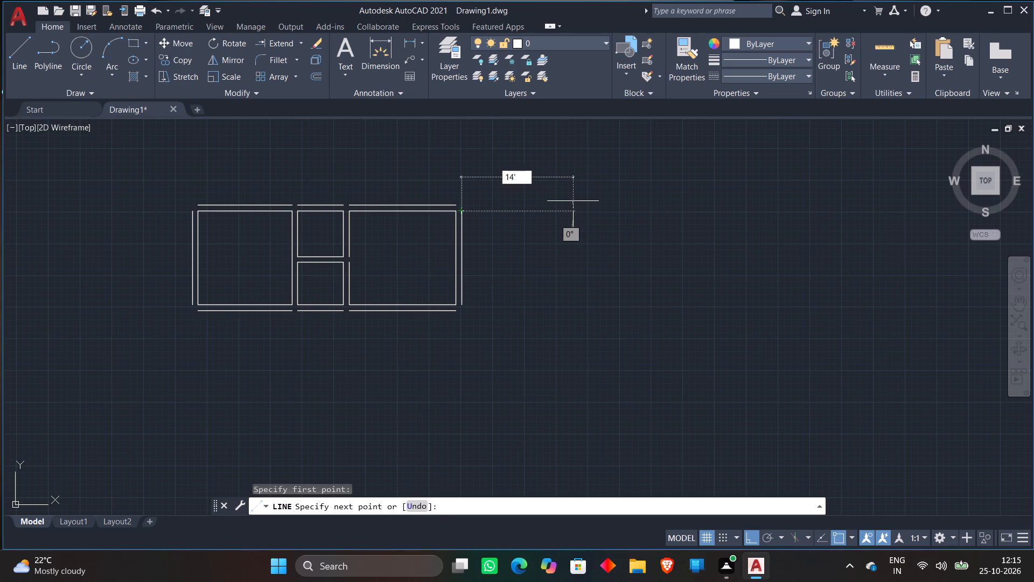
key("Return")
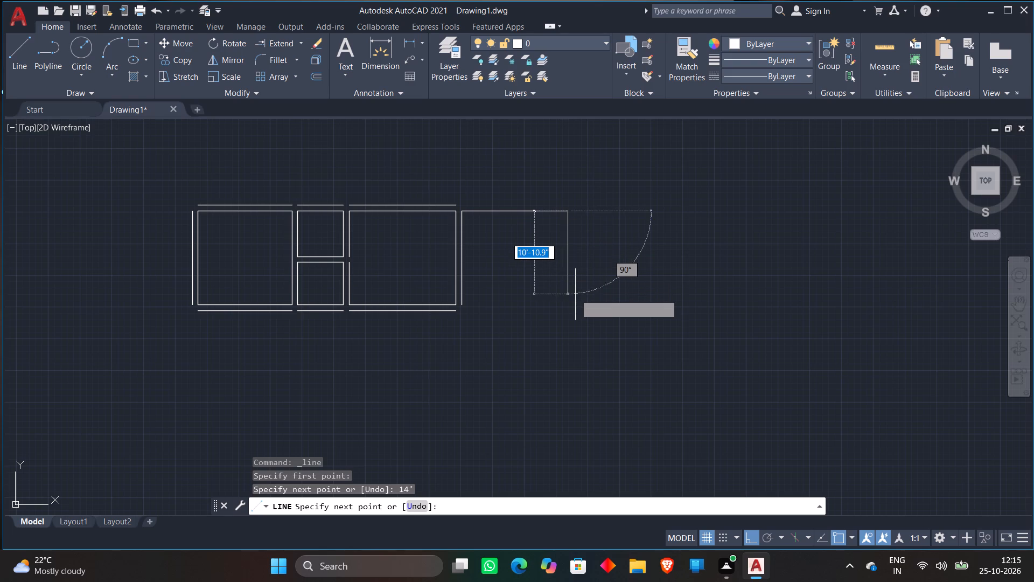
type("12'4\"")
key("Return")
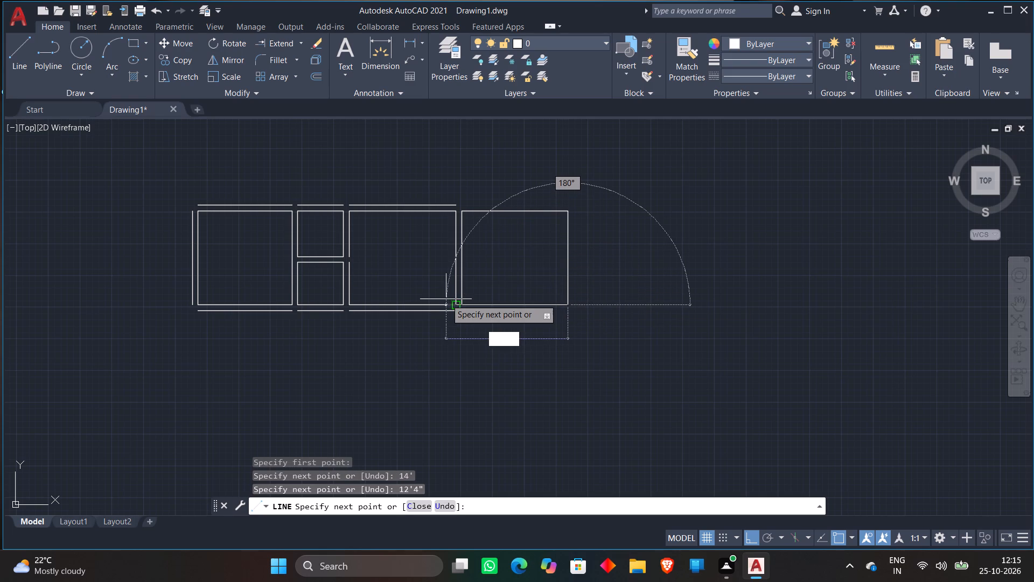
scroll(446, 299, "up", 2)
type("14'")
key("Return")
key("space")
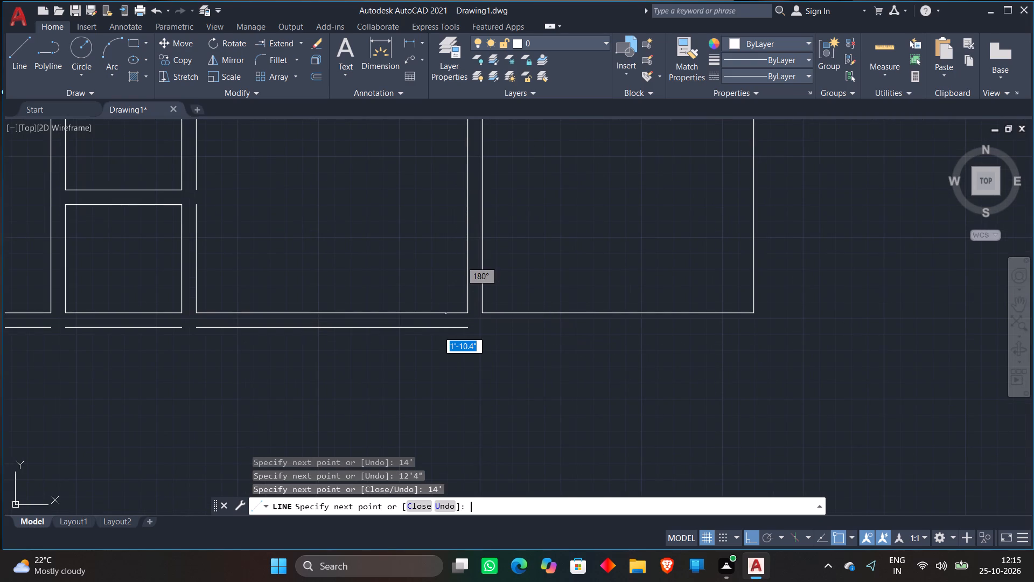
Offset the top, bottom and right sides of the newest 14' by 12'4" room outward by 9".
scroll(589, 350, "down", 3)
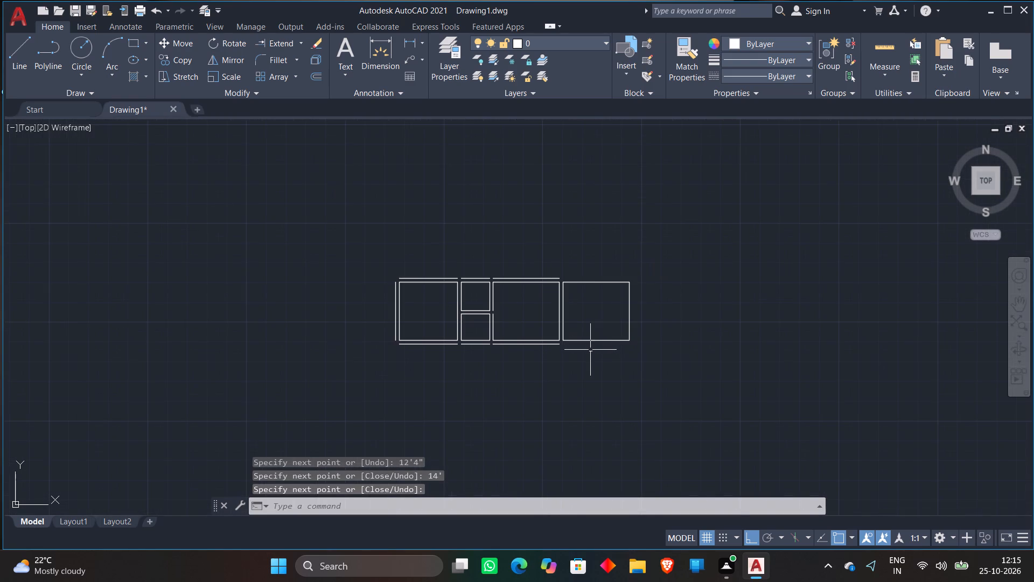
left_click(321, 70)
key("Return")
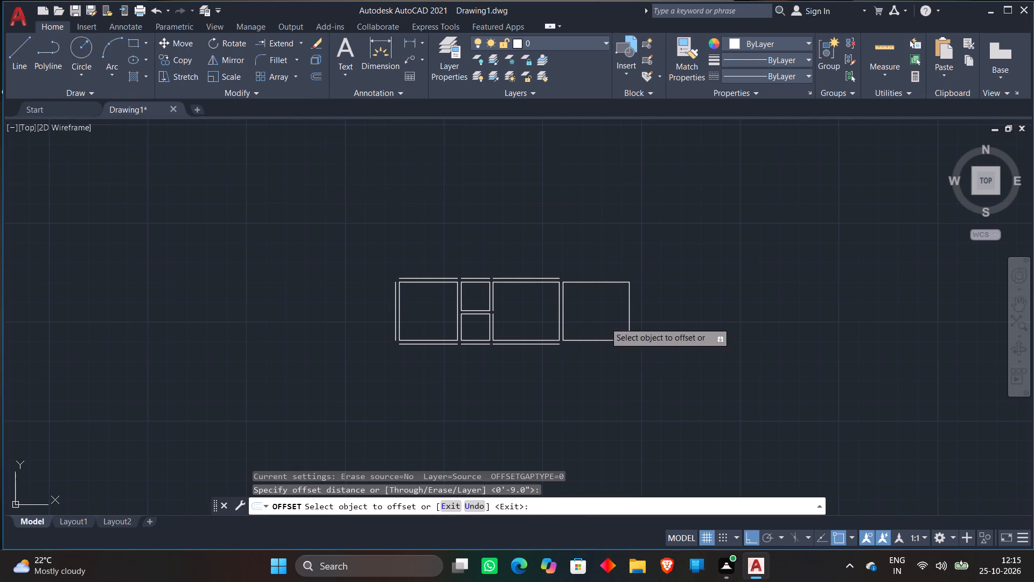
scroll(613, 286, "up", 2)
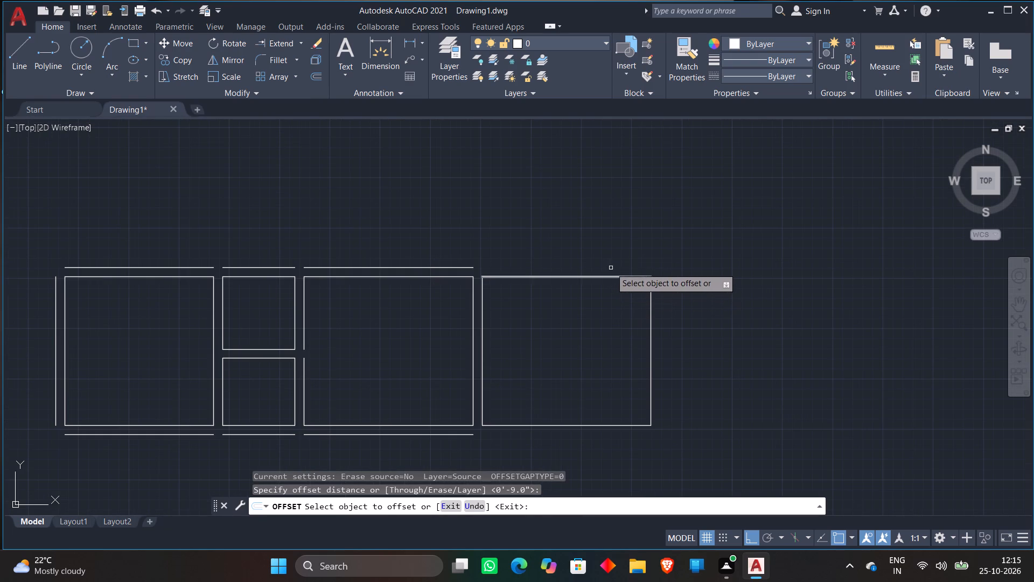
left_click(604, 276)
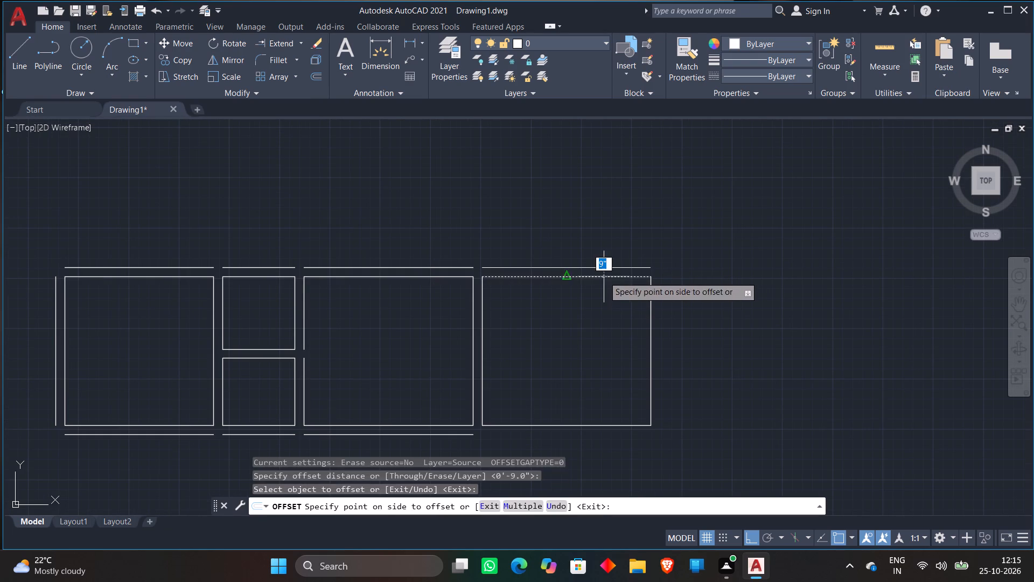
left_click(623, 228)
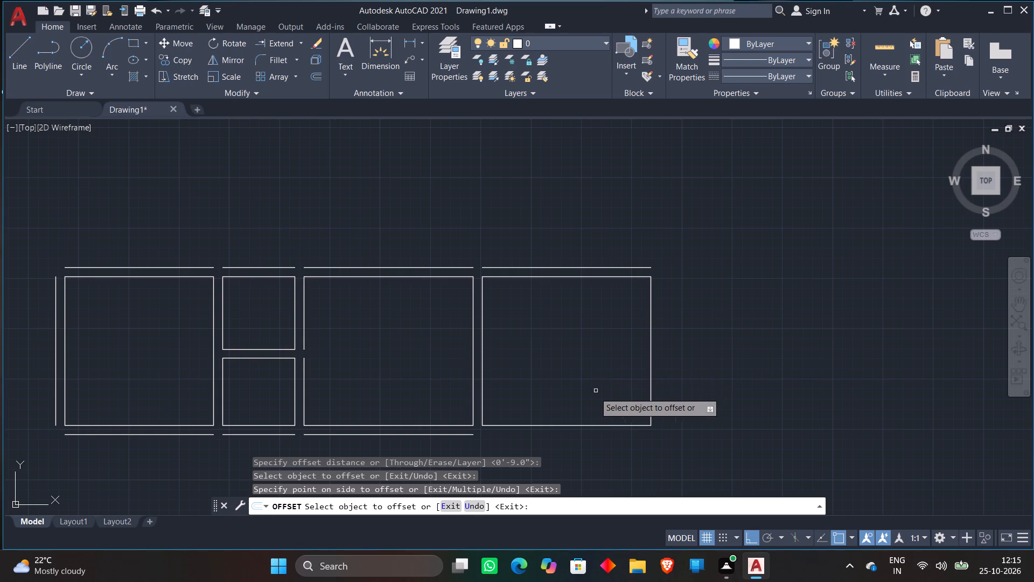
left_click(579, 426)
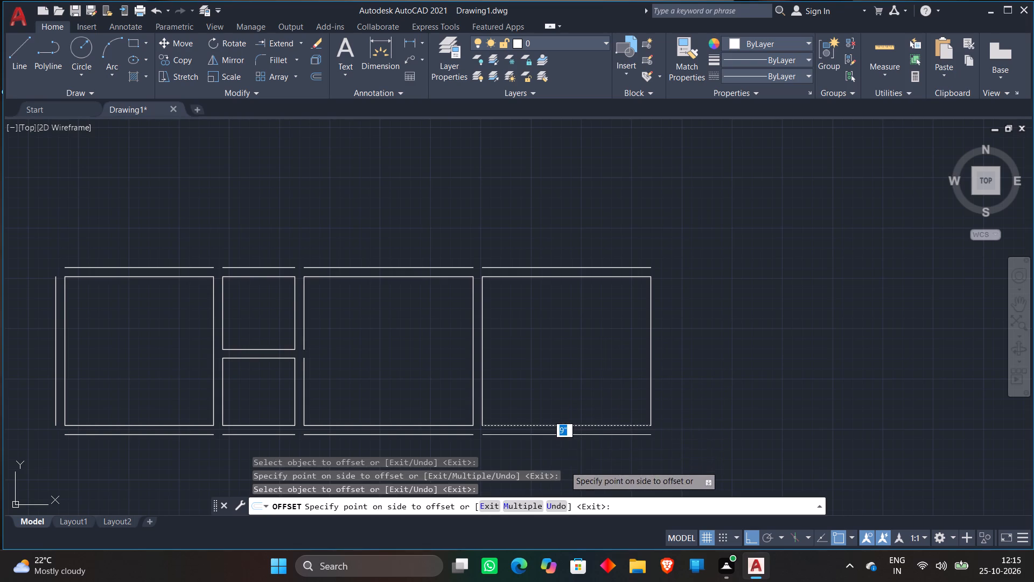
left_click(564, 466)
left_click(650, 373)
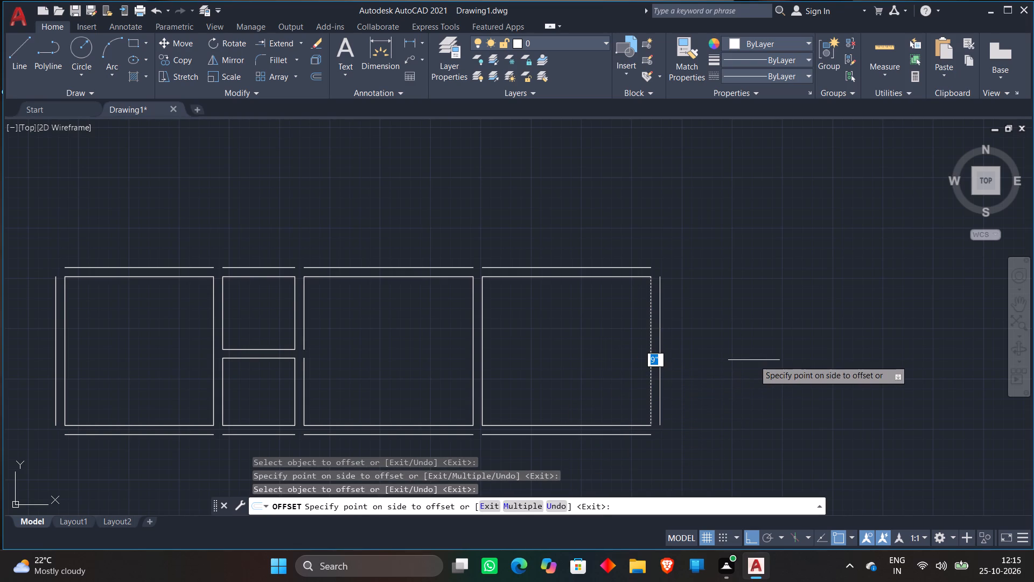
left_click(754, 360)
key("space")
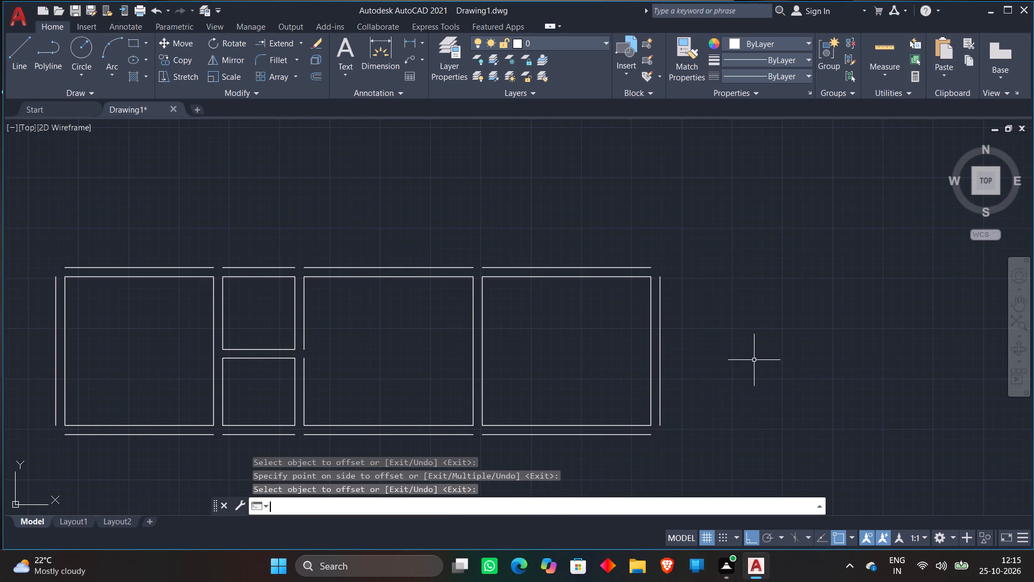
Draw a room below the square room from the left end of its outer bottom wall line: 4'4" down, 9' right, 4'4" up.
scroll(754, 360, "down", 3)
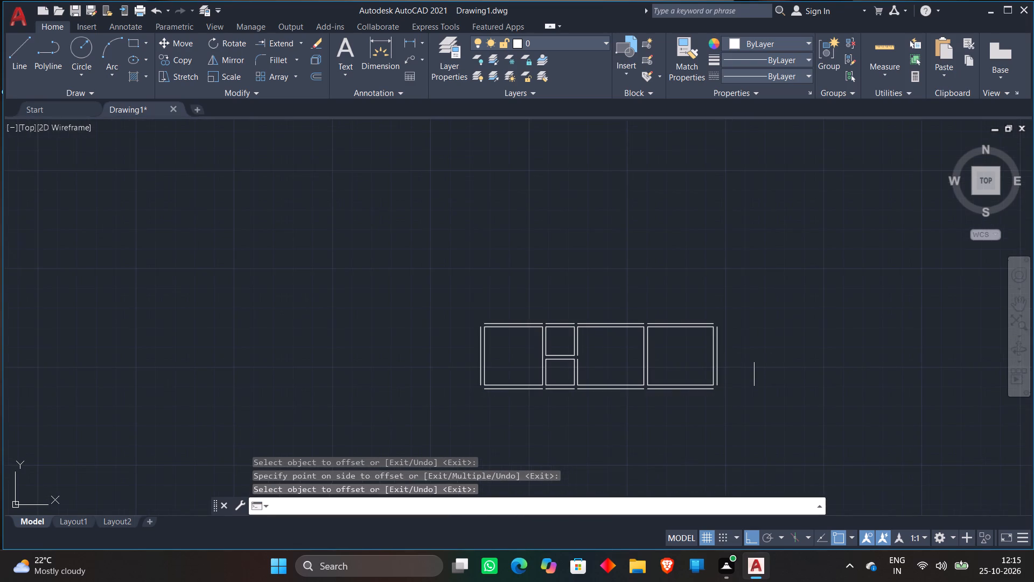
middle_click_drag(754, 360, 683, 295)
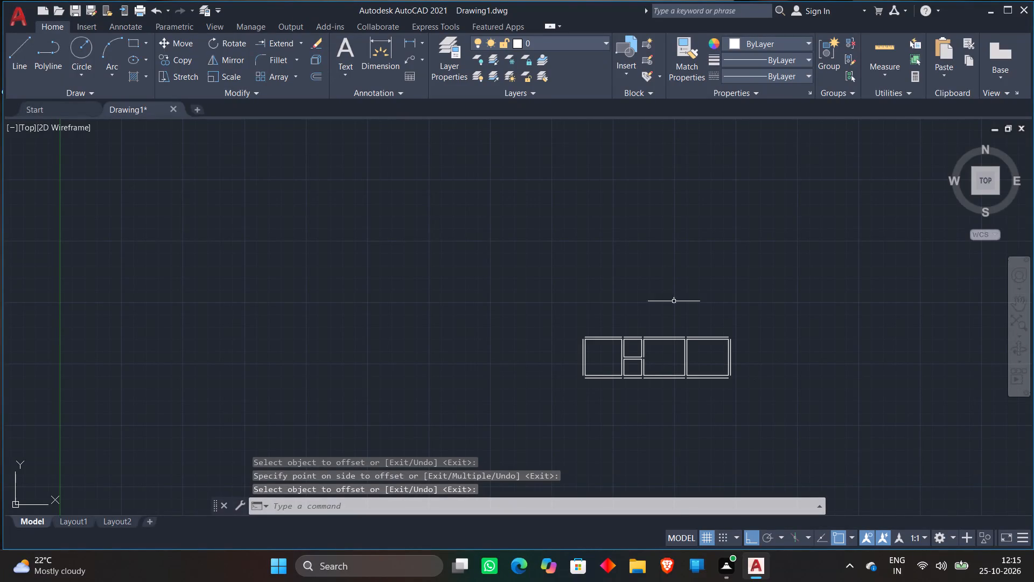
scroll(550, 361, "down", 1)
middle_click_drag(588, 394, 463, 350)
scroll(469, 296, "up", 5)
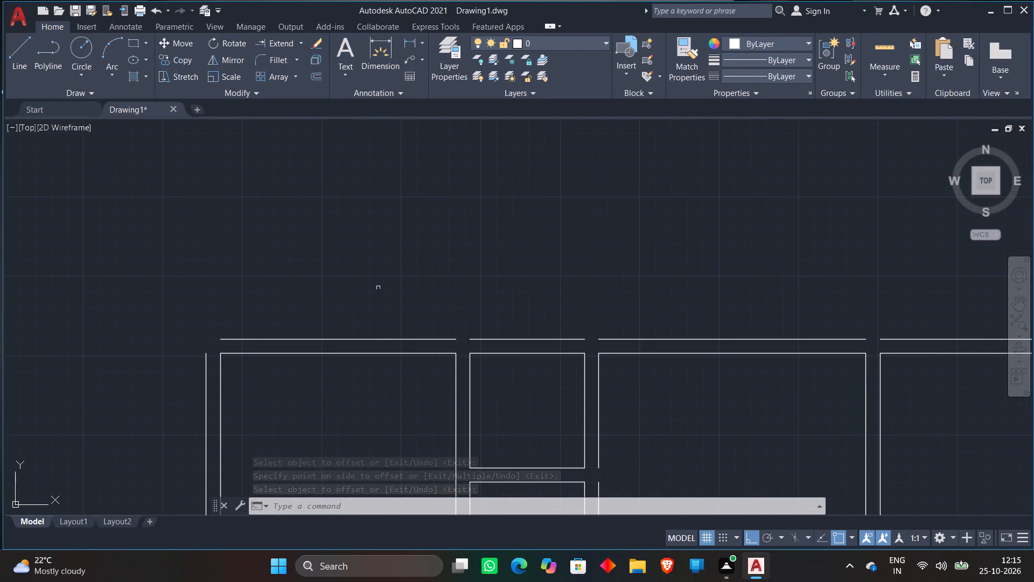
left_click(13, 53)
scroll(415, 274, "down", 2)
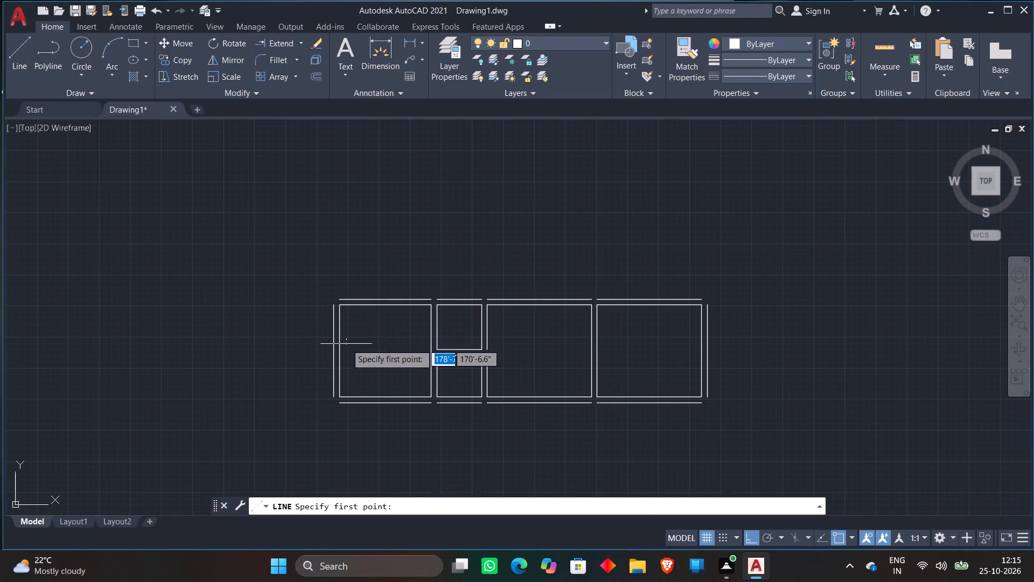
middle_click_drag(360, 421, 437, 356)
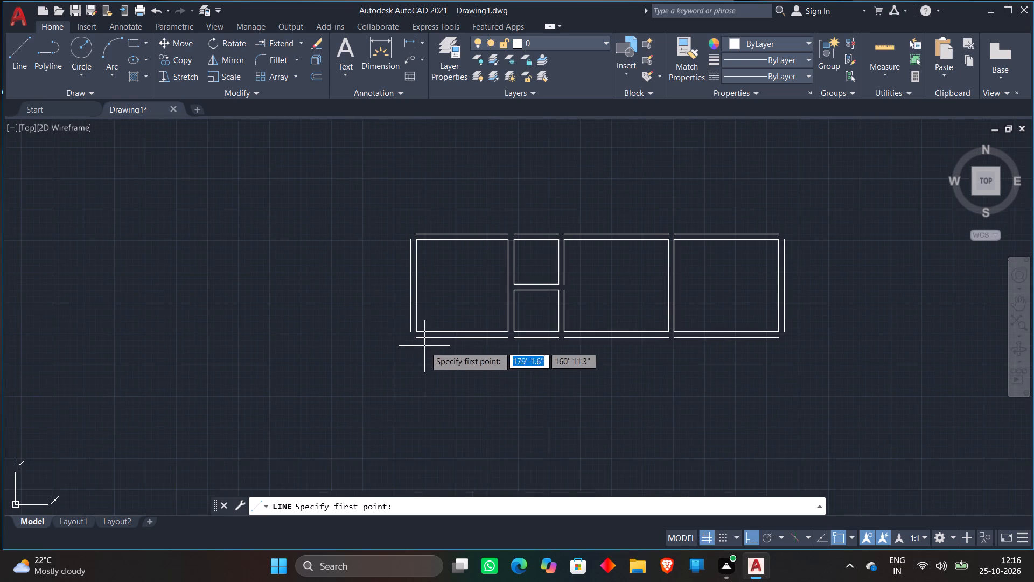
scroll(397, 321, "up", 2)
left_click(441, 364)
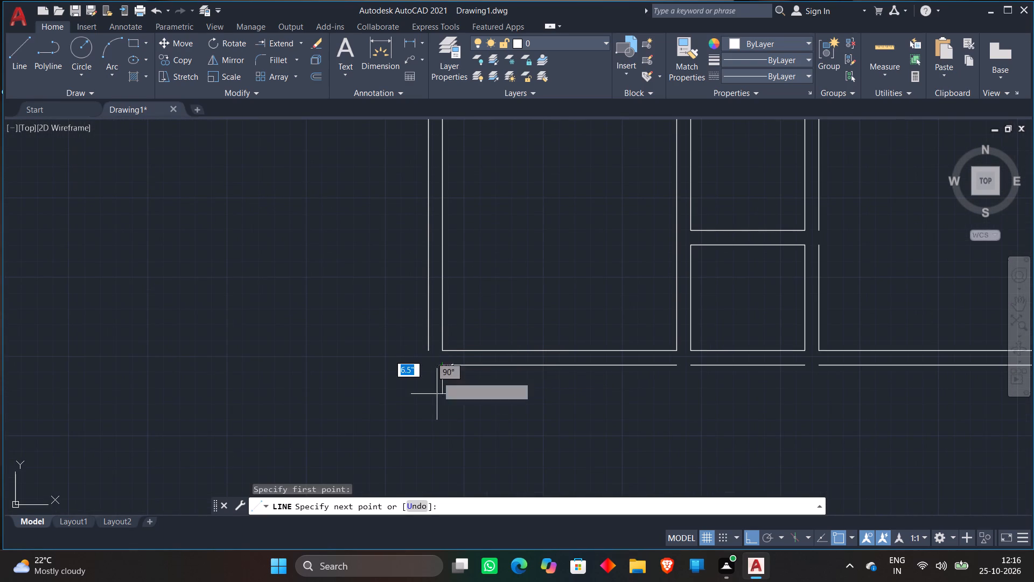
scroll(437, 399, "down", 1)
middle_click_drag(437, 399, 400, 258)
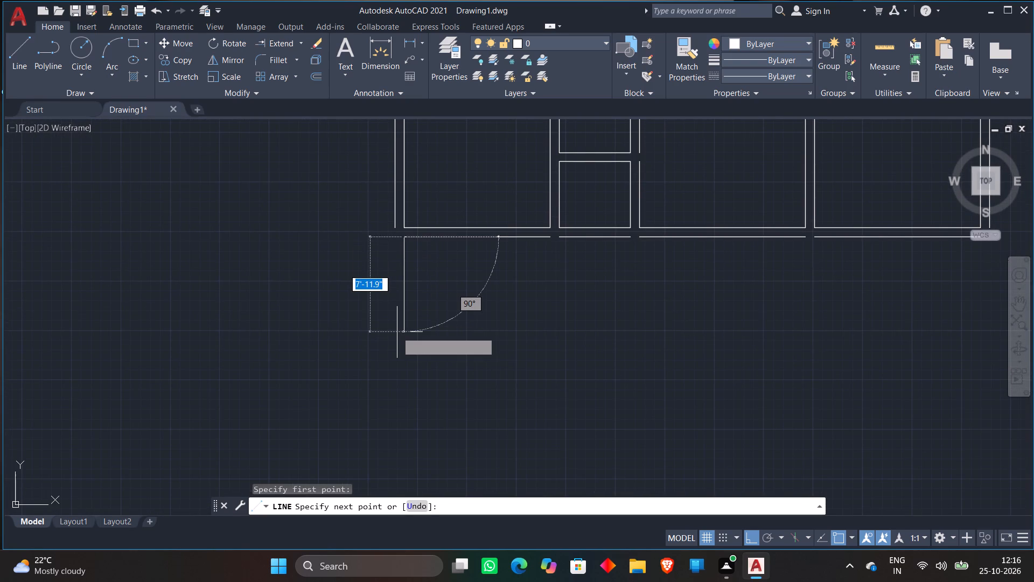
type("4'4\"")
key("Return")
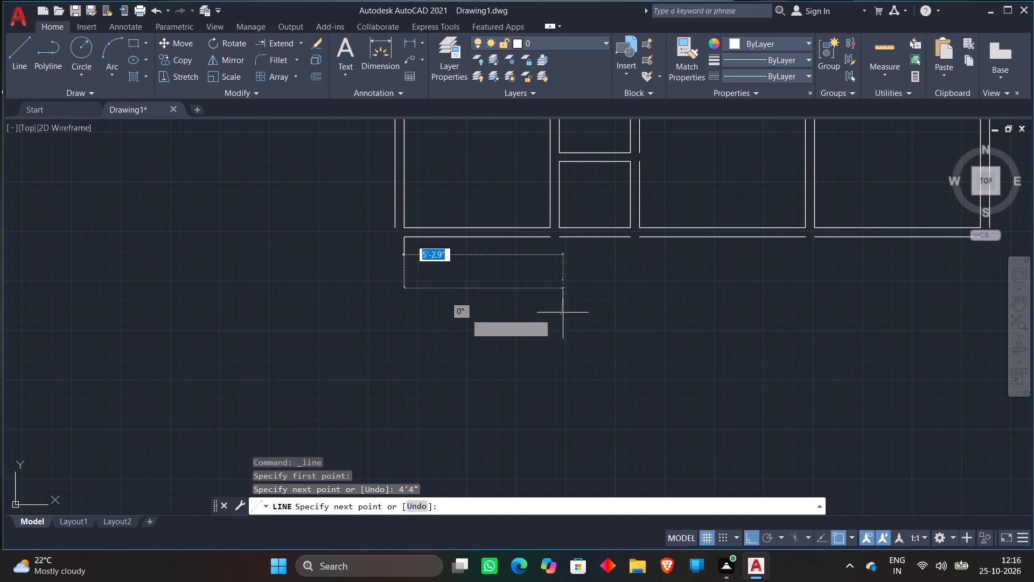
type("9'")
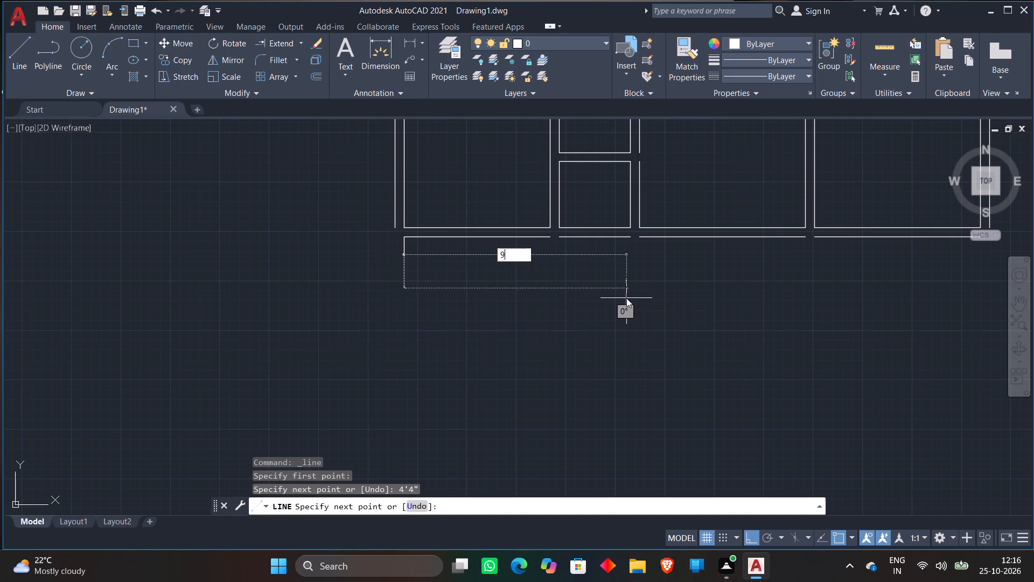
key("Return")
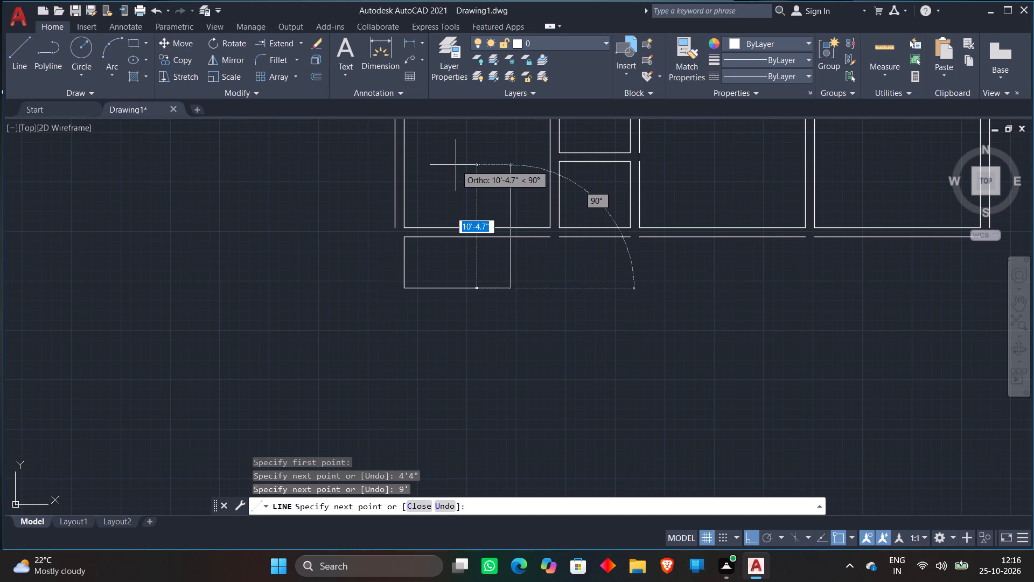
type("4'4")
key("shift+quotedbl")
key("Return")
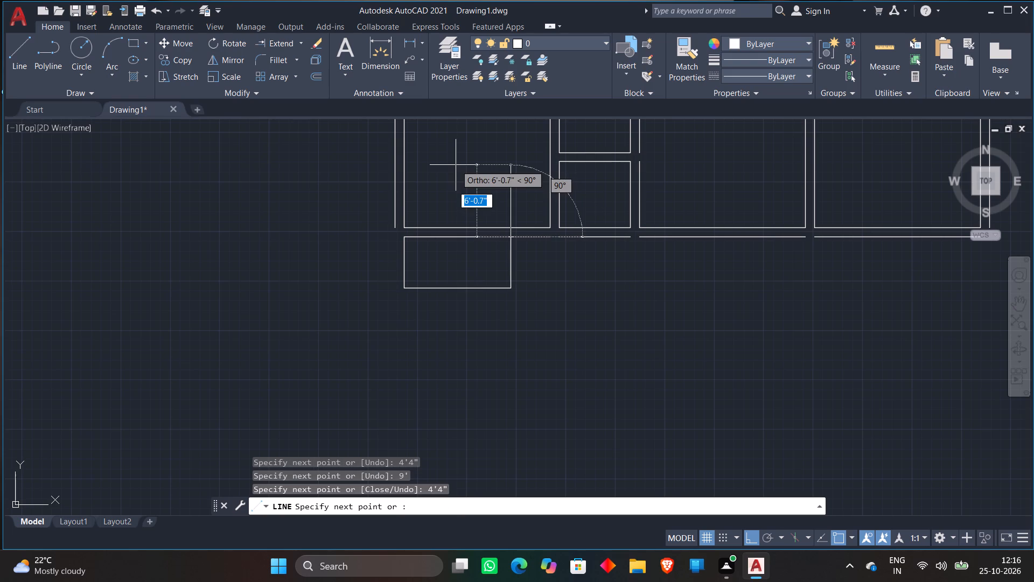
key("space")
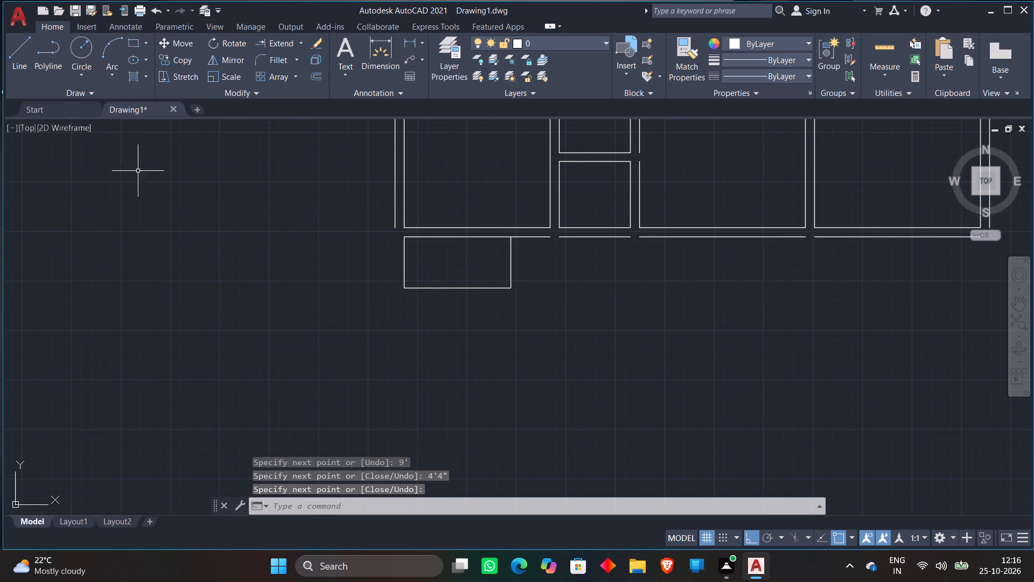
Offset the left, bottom and right sides of the 9' by 4'4" room outward by 9".
left_click(323, 78)
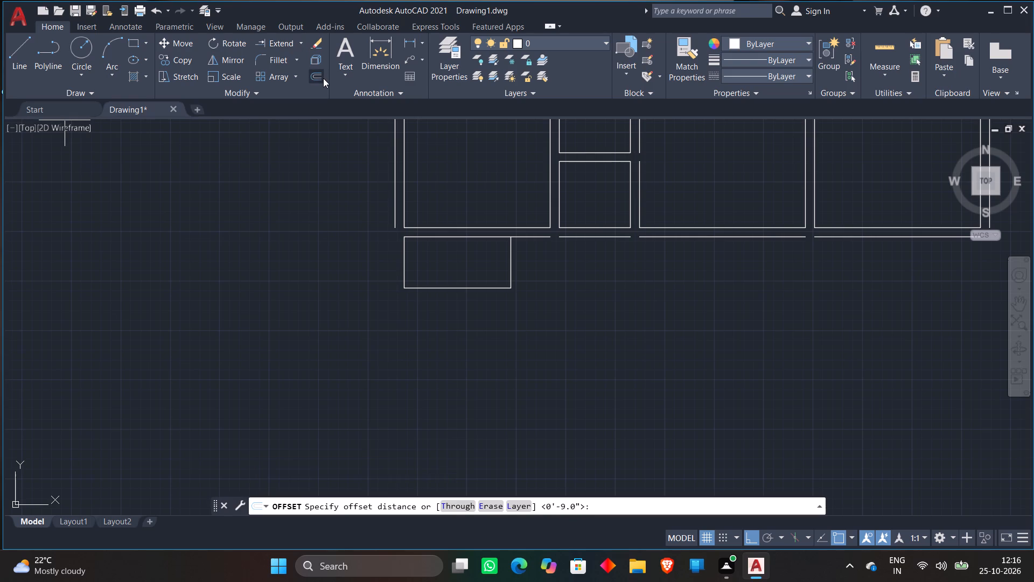
key("Return")
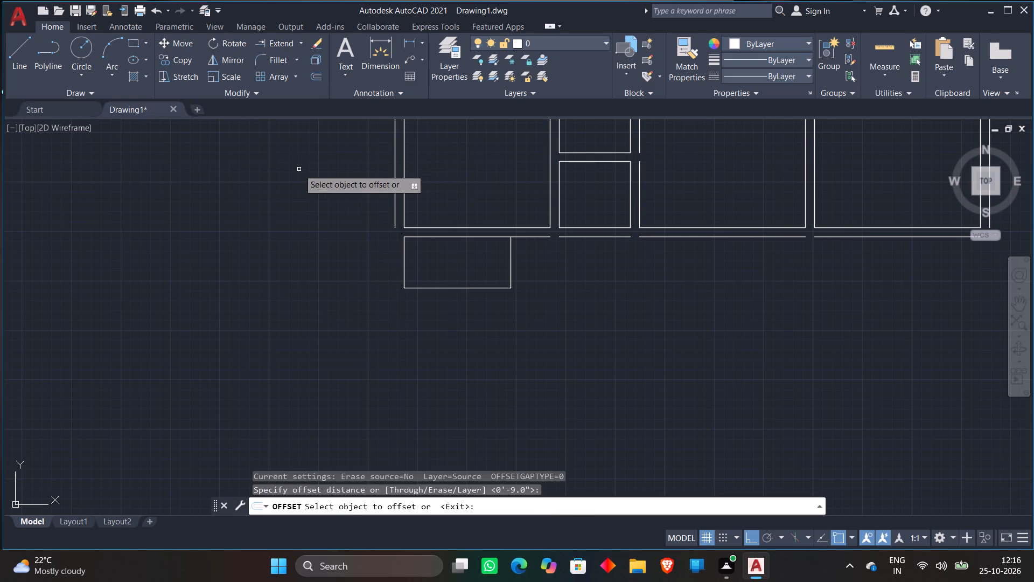
left_click(402, 272)
left_click(225, 282)
left_click(443, 288)
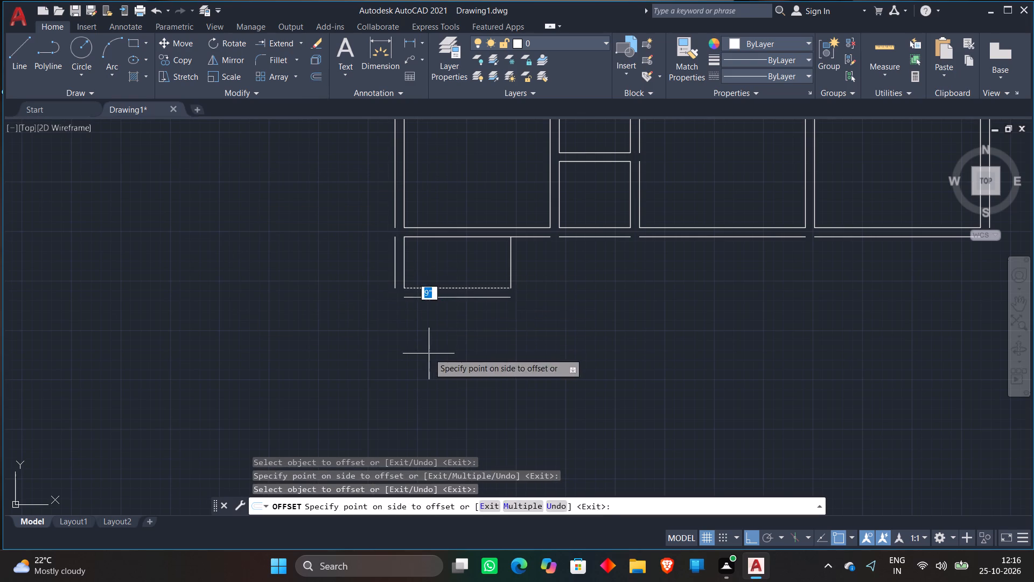
left_click(429, 354)
left_click(510, 267)
left_click(584, 265)
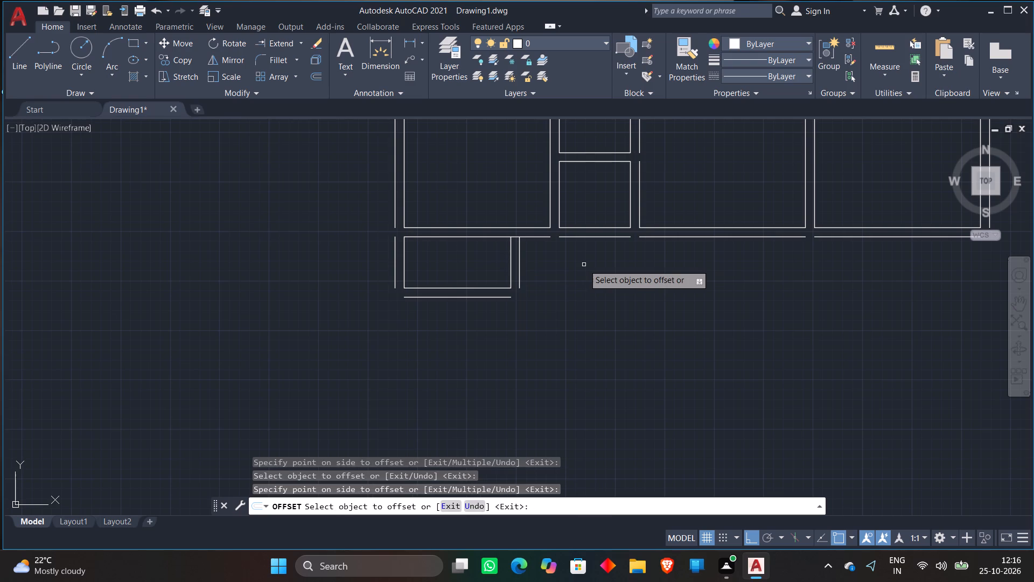
key("space")
Draw a line from the left end of the 9' room's outer bottom wall line 12'8" down, continuing 12'4" right.
scroll(584, 265, "down", 1)
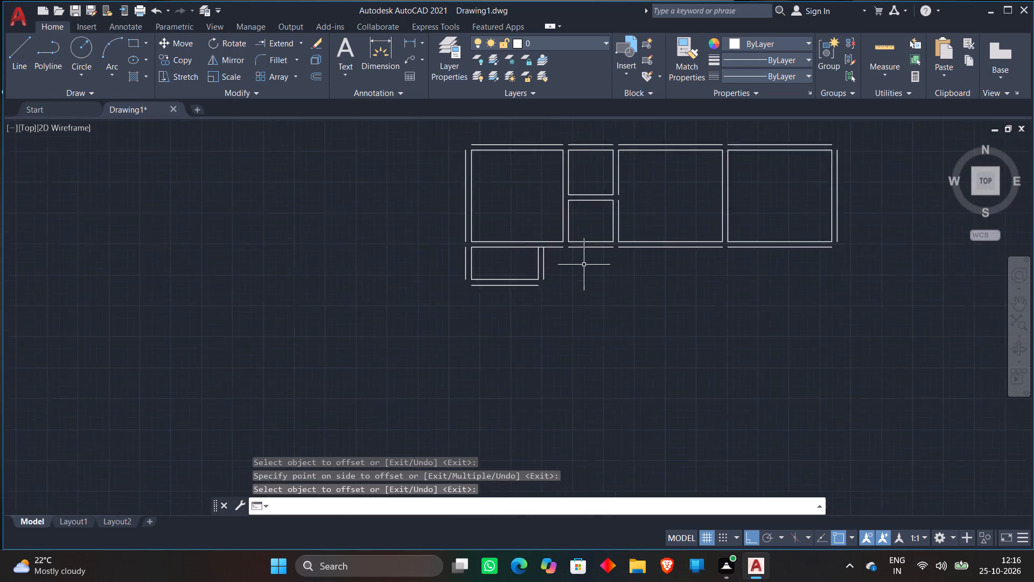
scroll(584, 265, "down", 1)
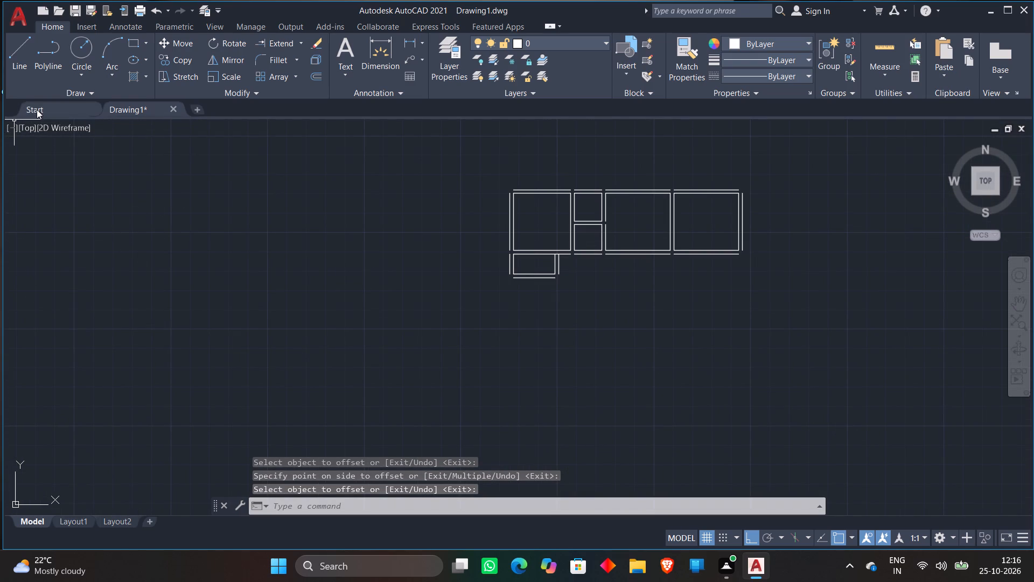
left_click(26, 65)
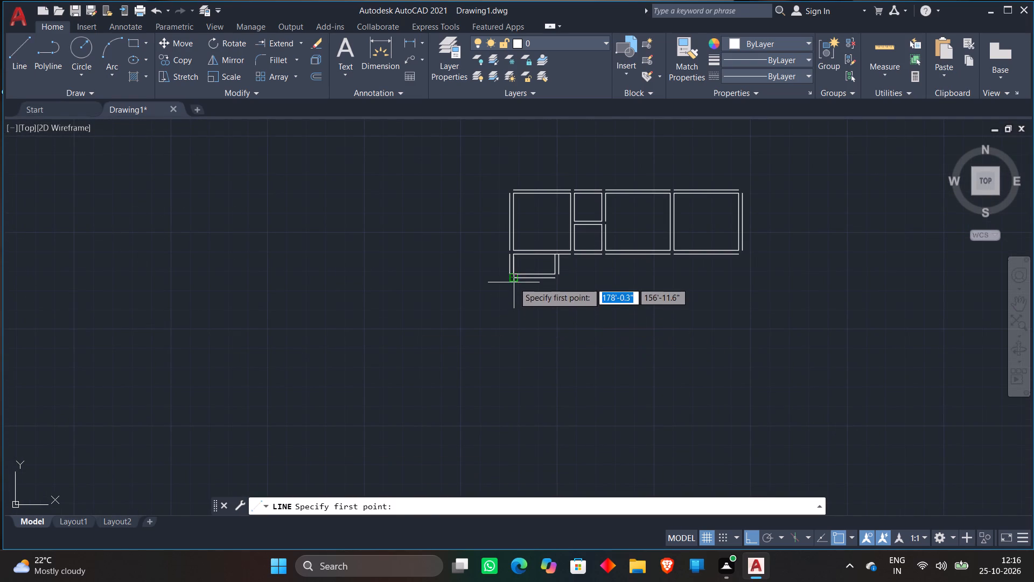
left_click(514, 282)
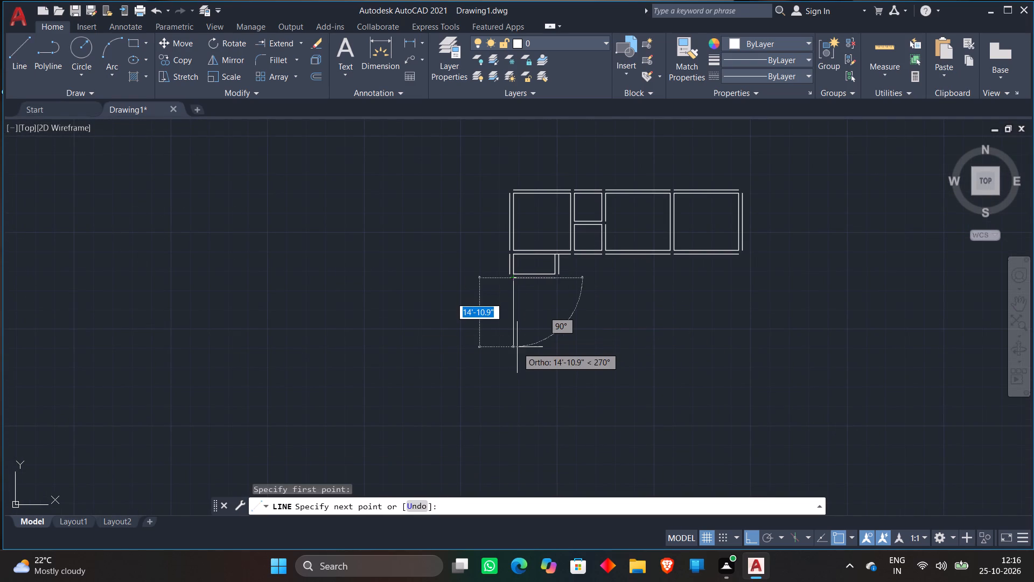
scroll(517, 347, "down", 1)
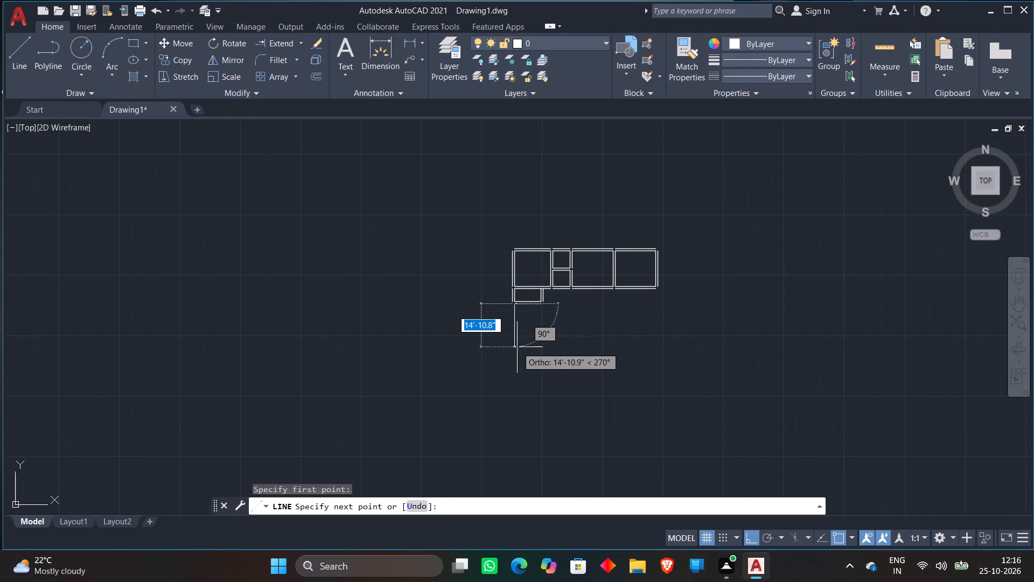
type("12'8")
key("shift+quotedbl")
key("Return")
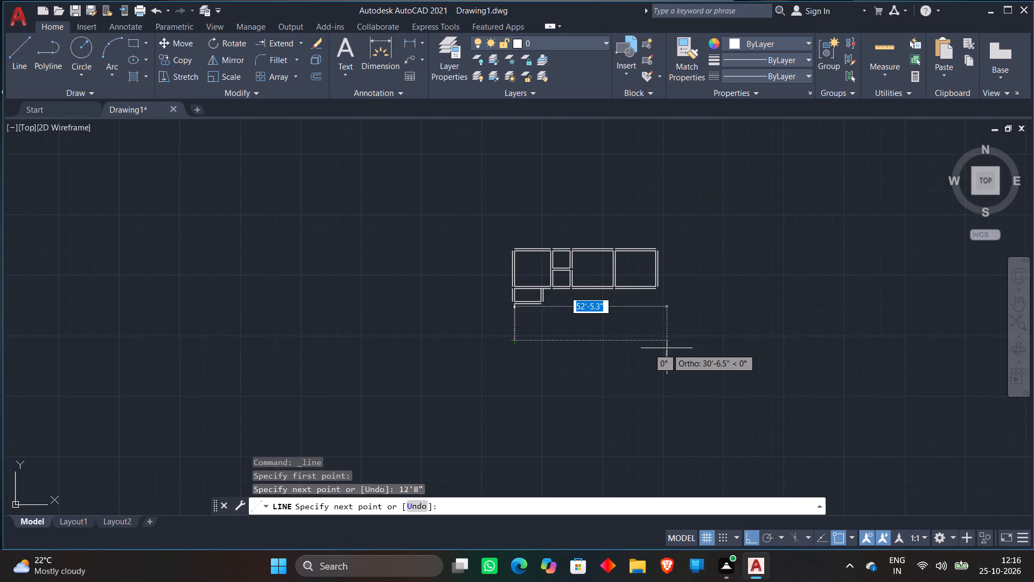
type("12'4")
key("shift+quotedbl")
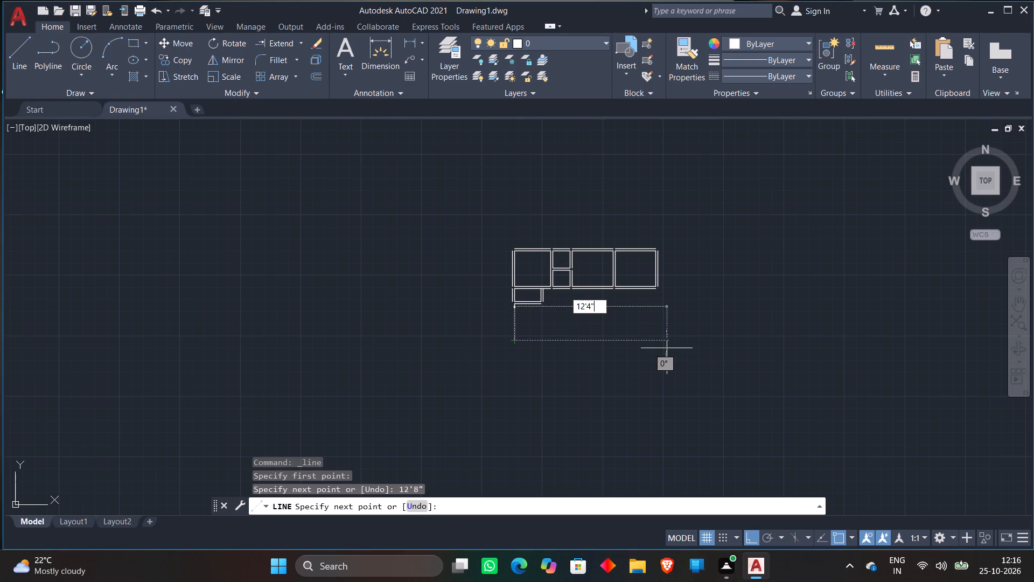
key("Return")
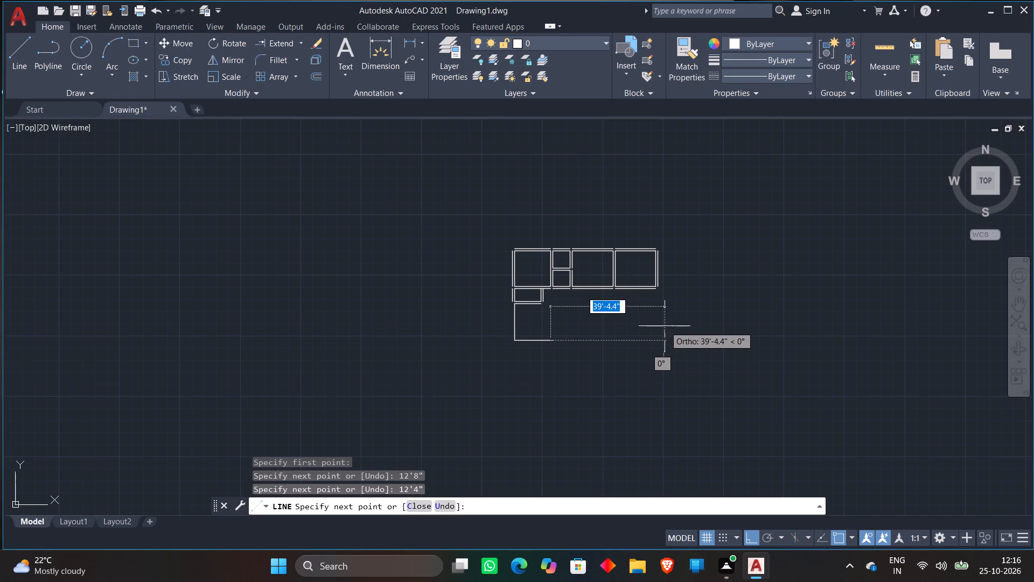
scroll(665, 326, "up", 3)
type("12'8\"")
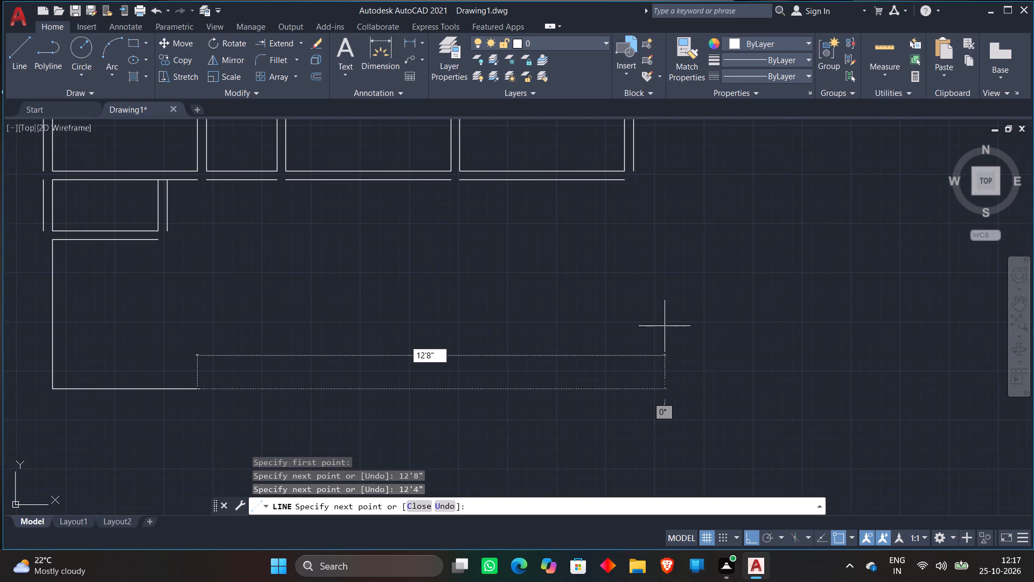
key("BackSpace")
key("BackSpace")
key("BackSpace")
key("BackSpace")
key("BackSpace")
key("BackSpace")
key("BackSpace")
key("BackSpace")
Close the 12'4" by 12'8" room: right side 12'8" up, then the top side back to the end of the existing wall line.
key("Escape")
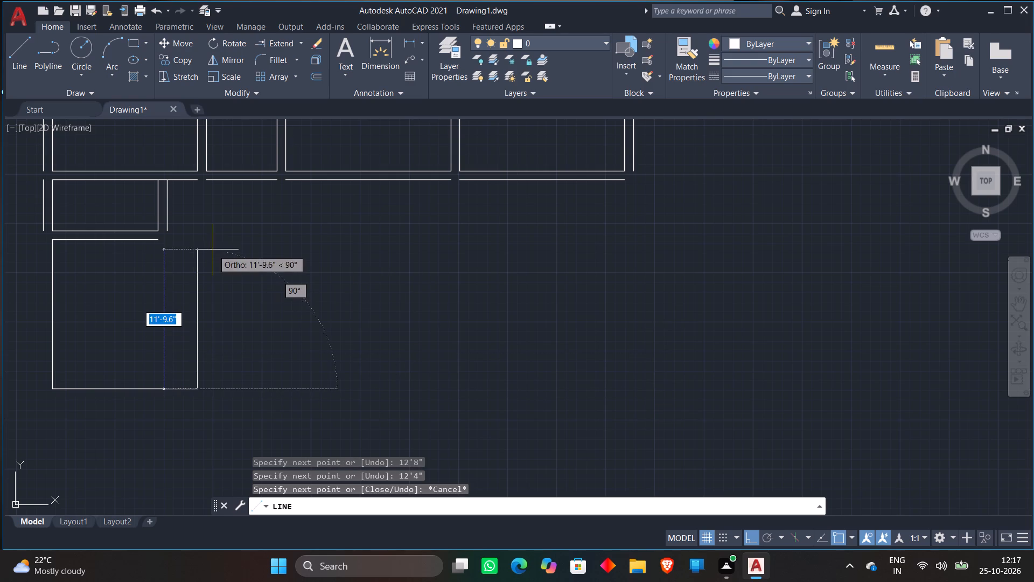
type("12'8\"")
key("Return")
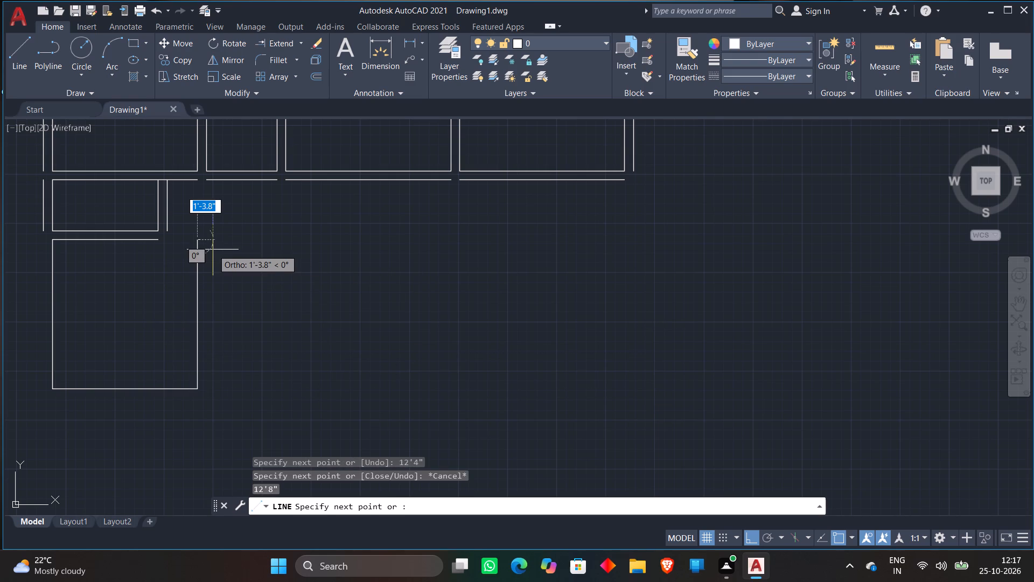
scroll(151, 241, "up", 2)
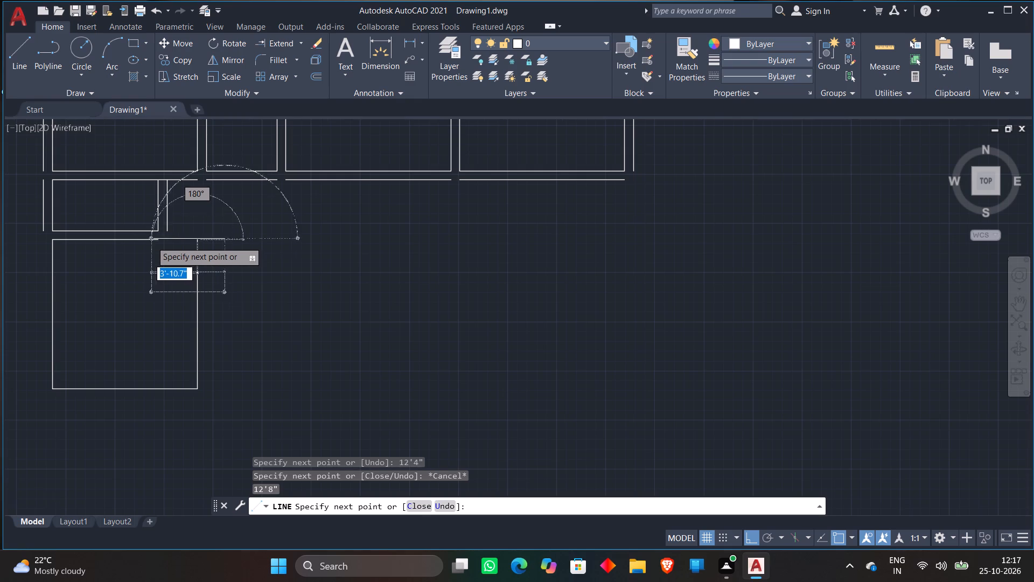
left_click(164, 241)
key("Escape")
scroll(380, 204, "down", 2)
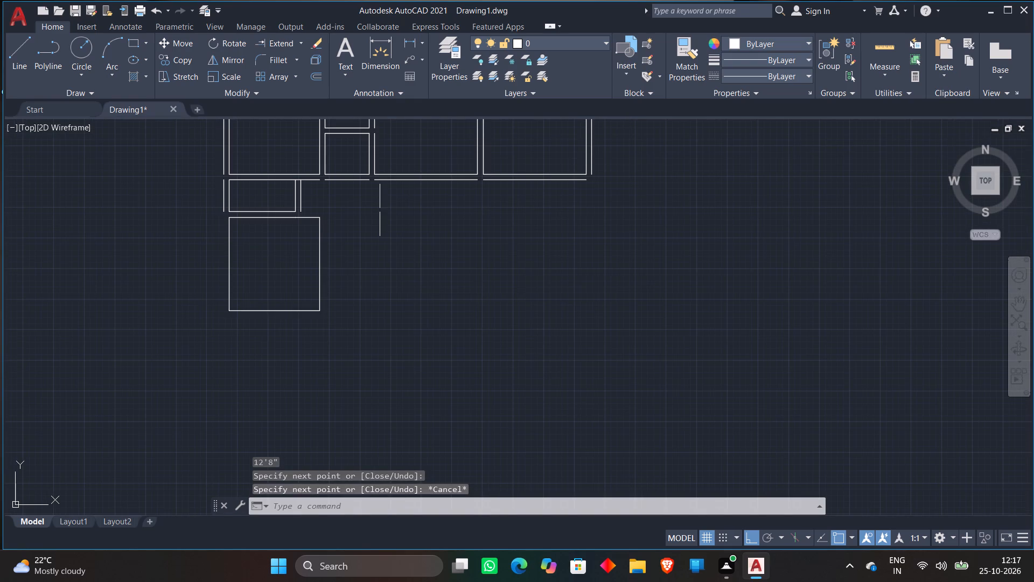
Offset the left, bottom and right sides and the short added top piece of the 12'4" by 12'8" room outward by 9".
left_click(322, 77)
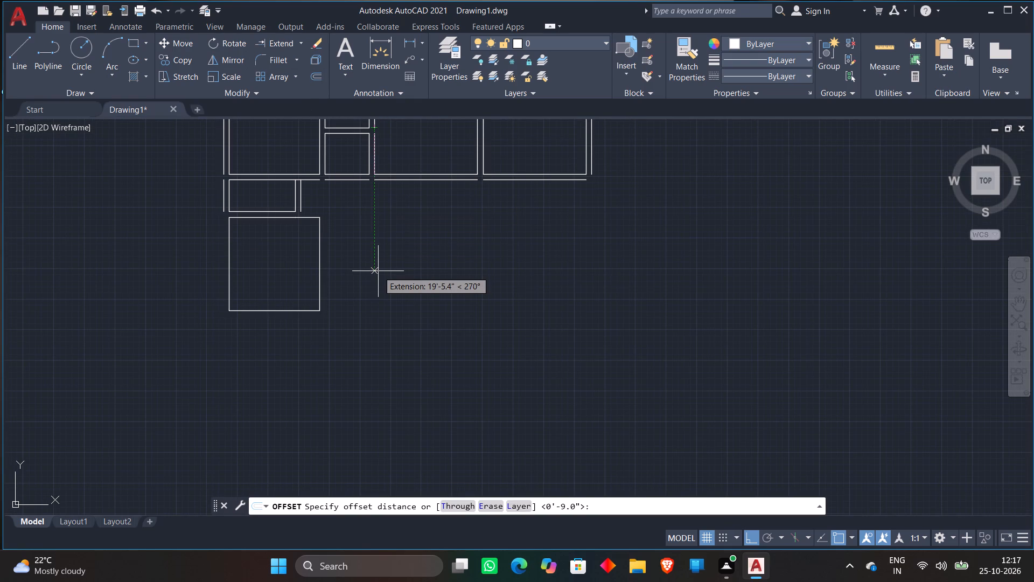
key("space")
left_click(319, 75)
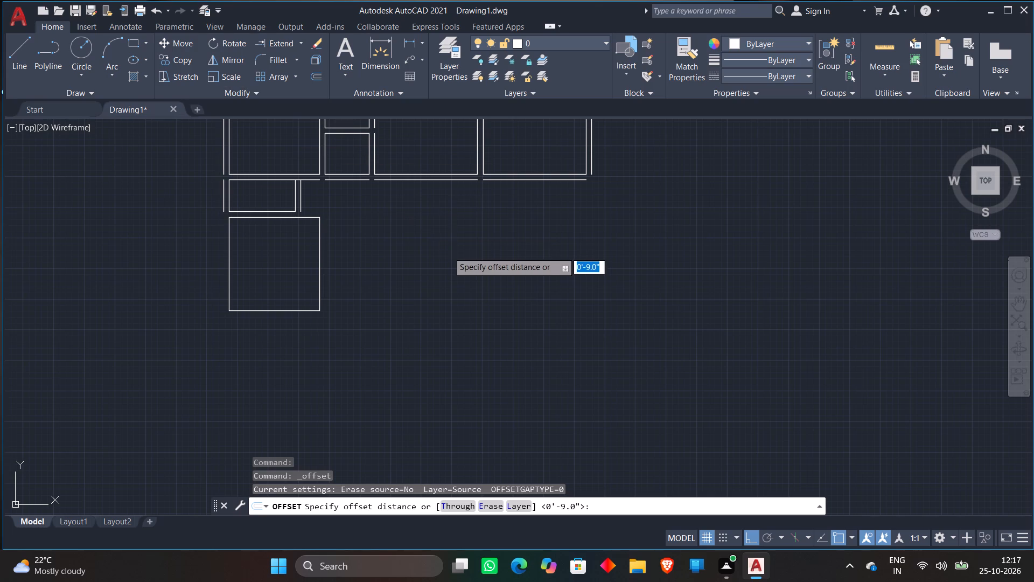
key("Return")
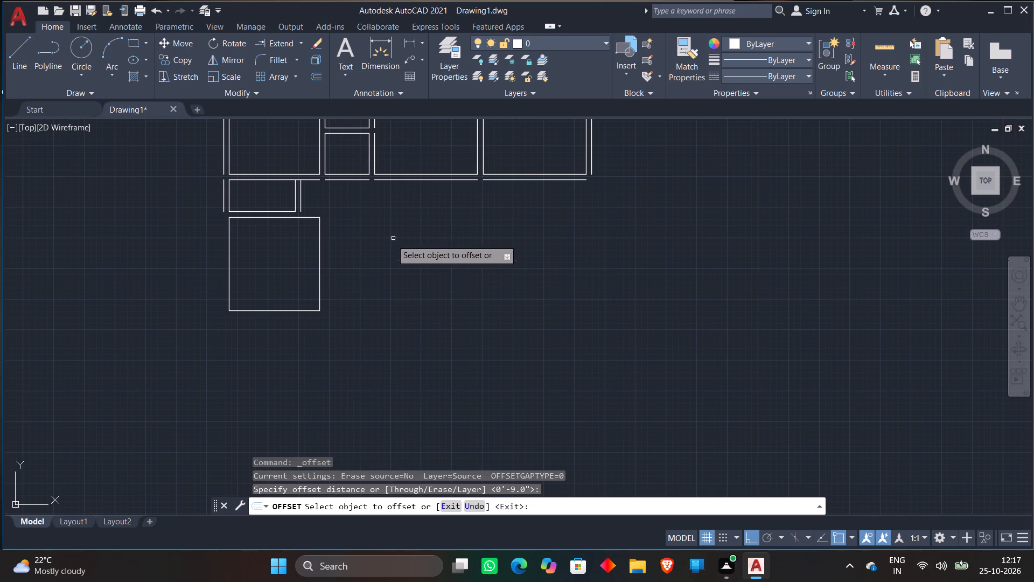
left_click(228, 285)
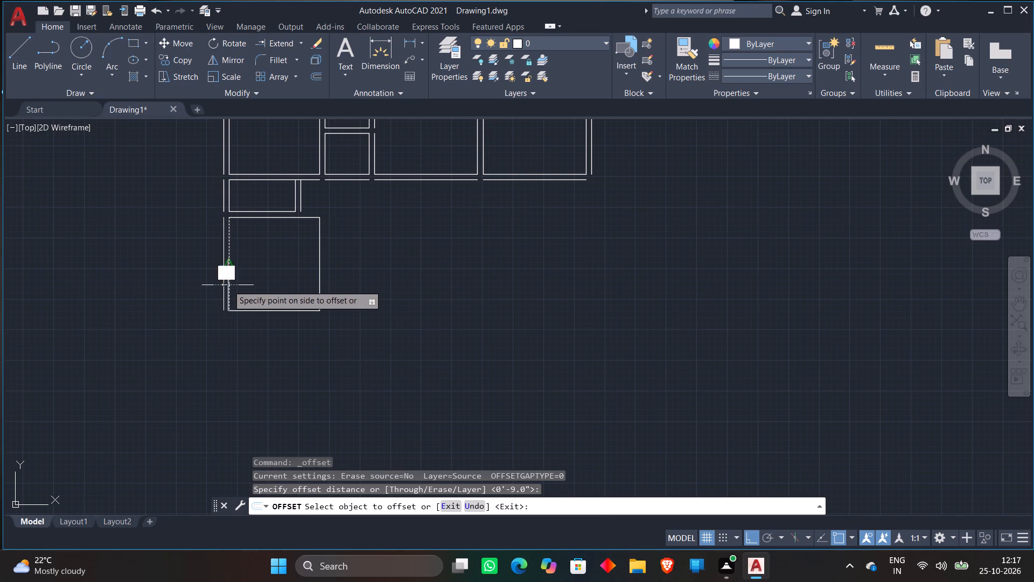
left_click(90, 307)
left_click(269, 311)
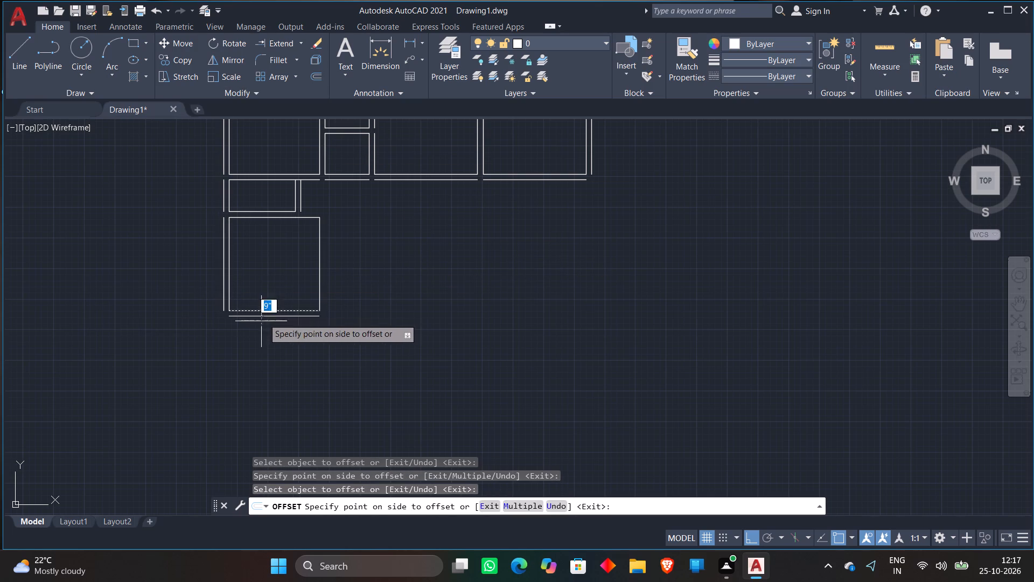
left_click(255, 332)
left_click(317, 274)
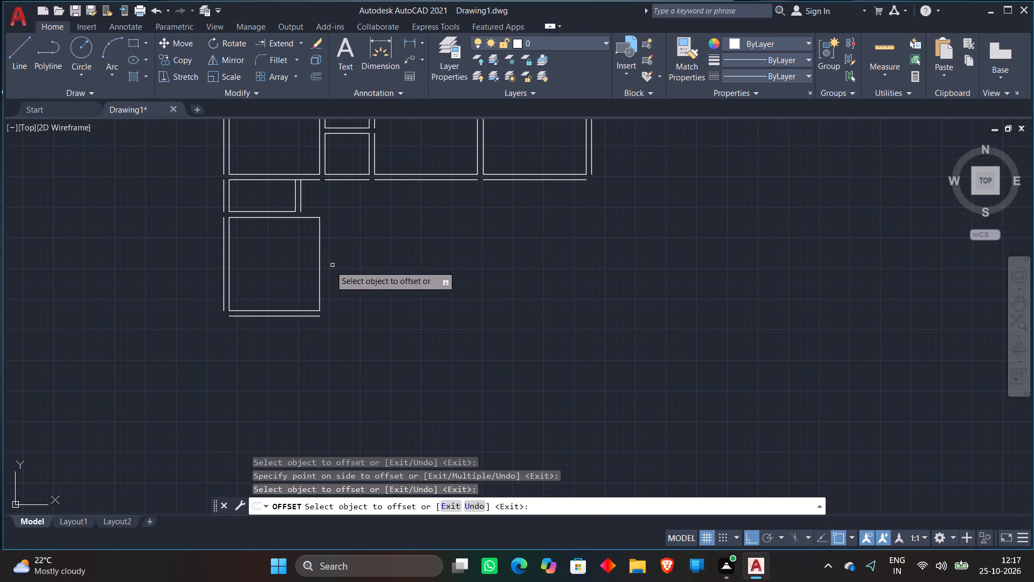
left_click(320, 266)
left_click(410, 252)
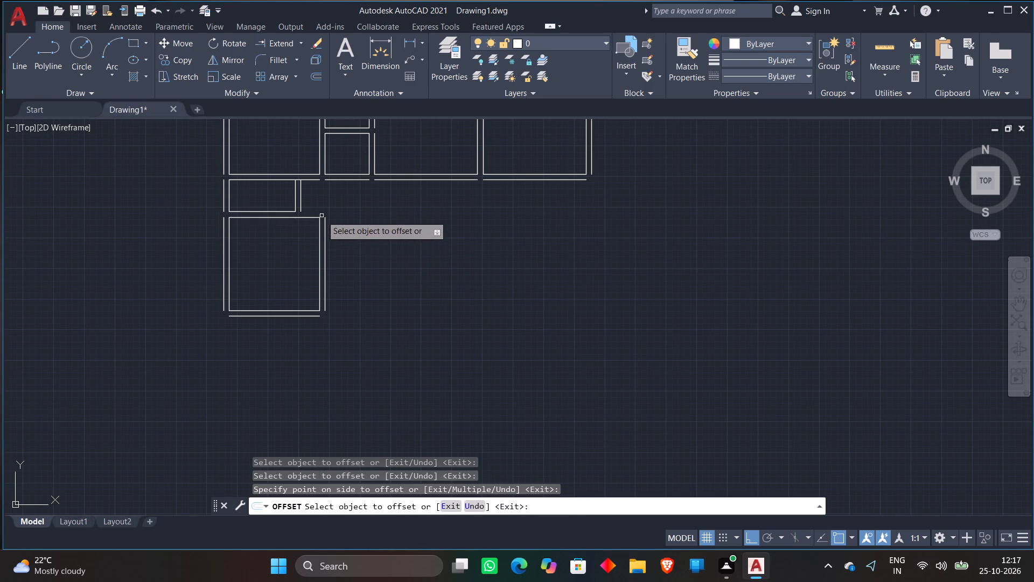
left_click(311, 216)
left_click(319, 186)
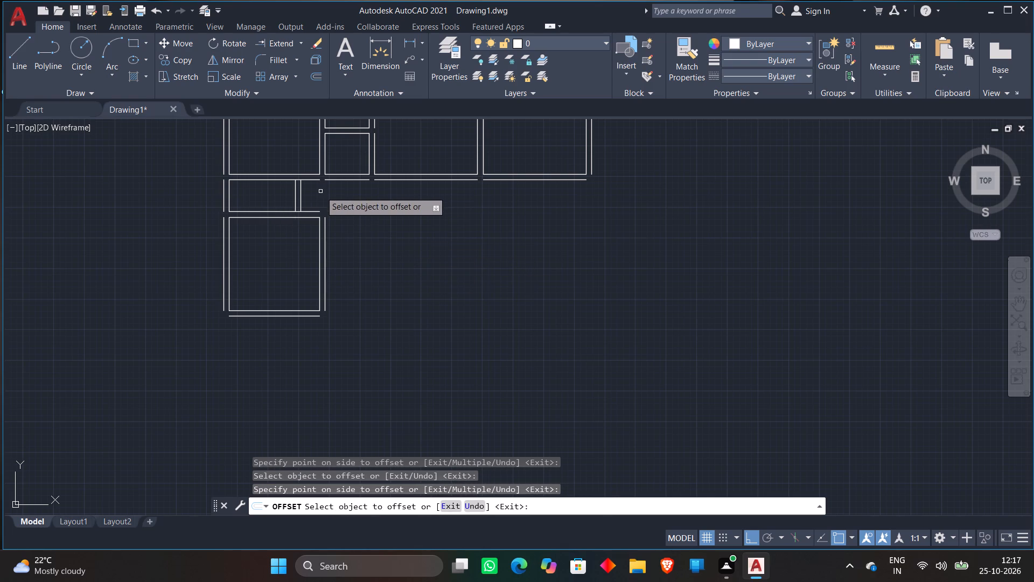
key("space")
Draw a room from the left end of the 12'4" room's outer bottom wall line: 4'8" down, 8' right, 4'8" up.
scroll(427, 251, "down", 4)
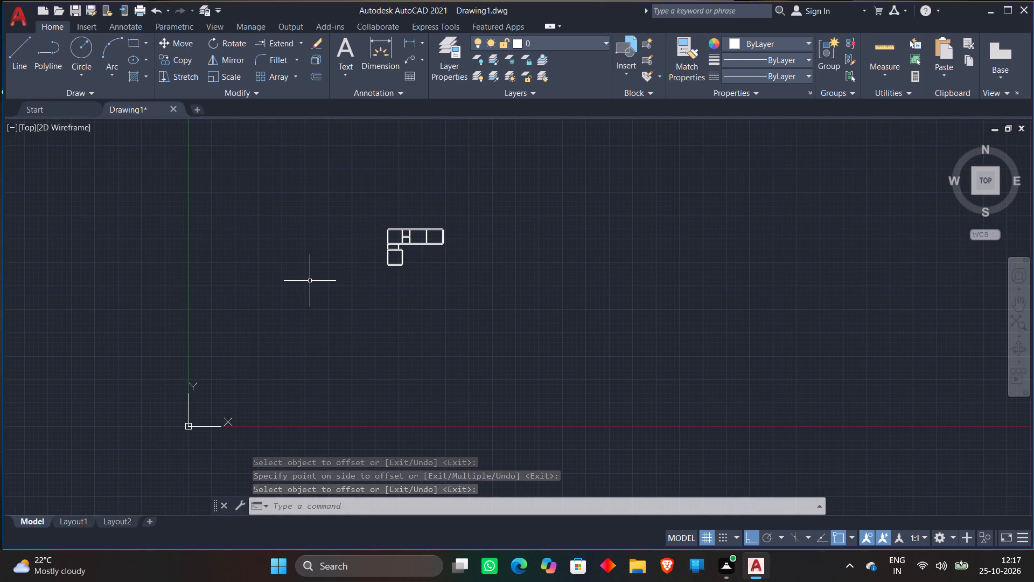
scroll(536, 285, "down", 1)
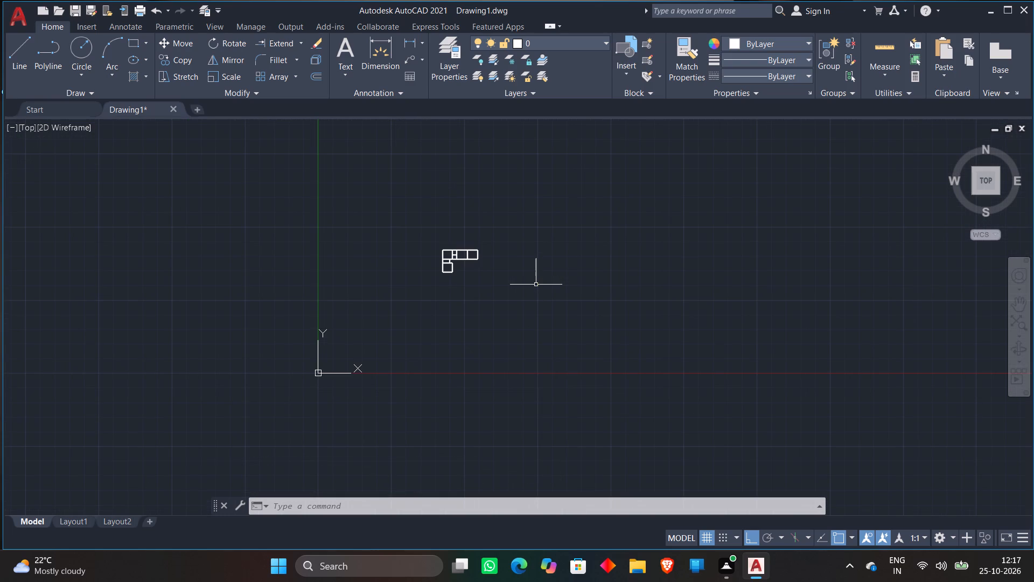
scroll(465, 281, "up", 4)
scroll(306, 254, "up", 3)
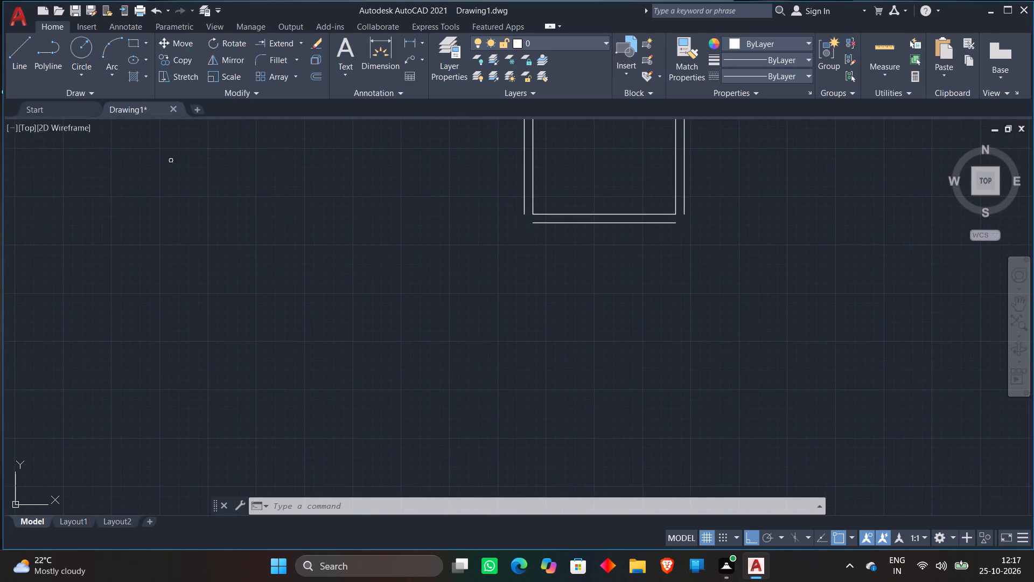
left_click(15, 51)
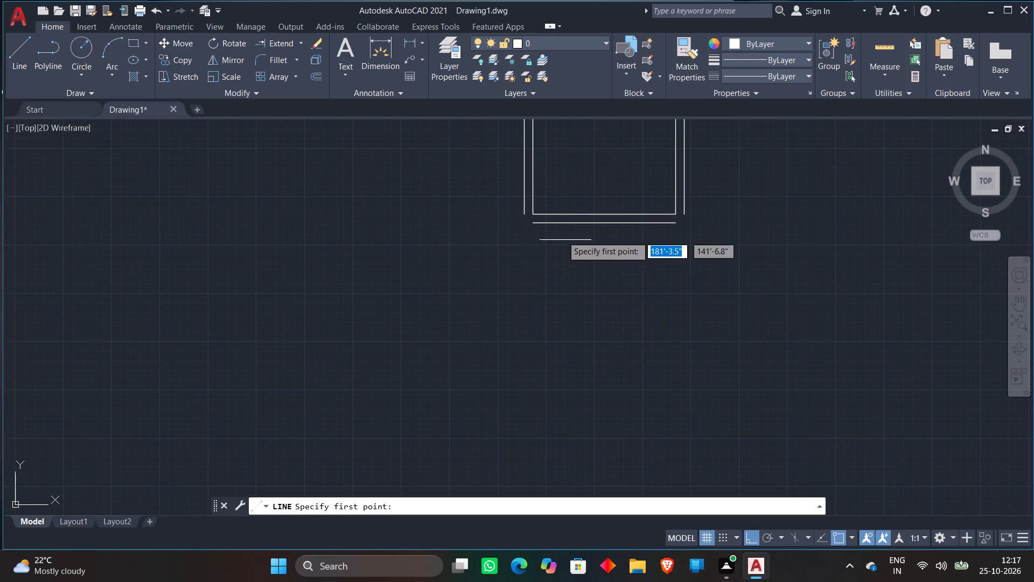
left_click(535, 221)
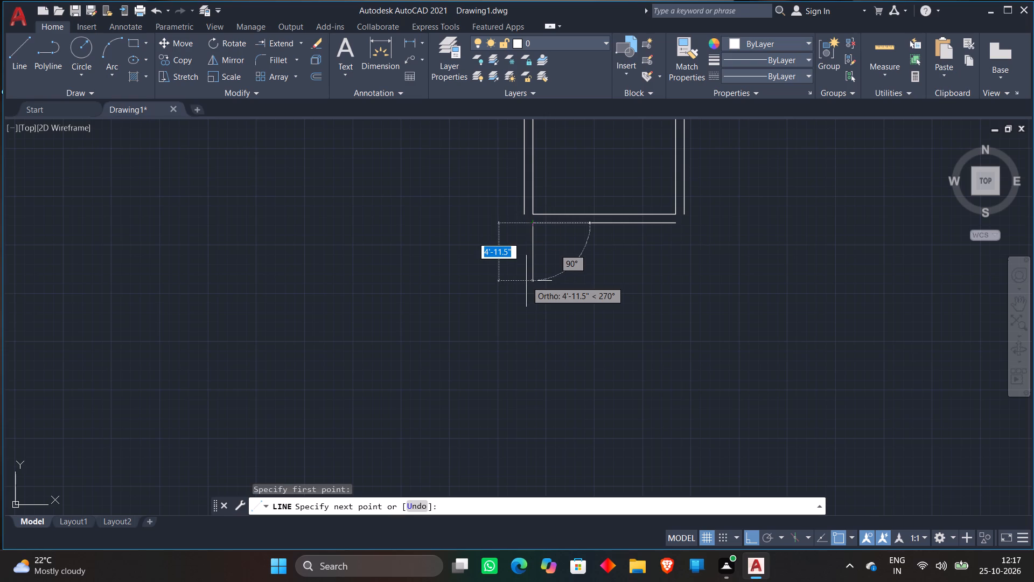
type("4'8")
key("shift+quotedbl")
key("Return")
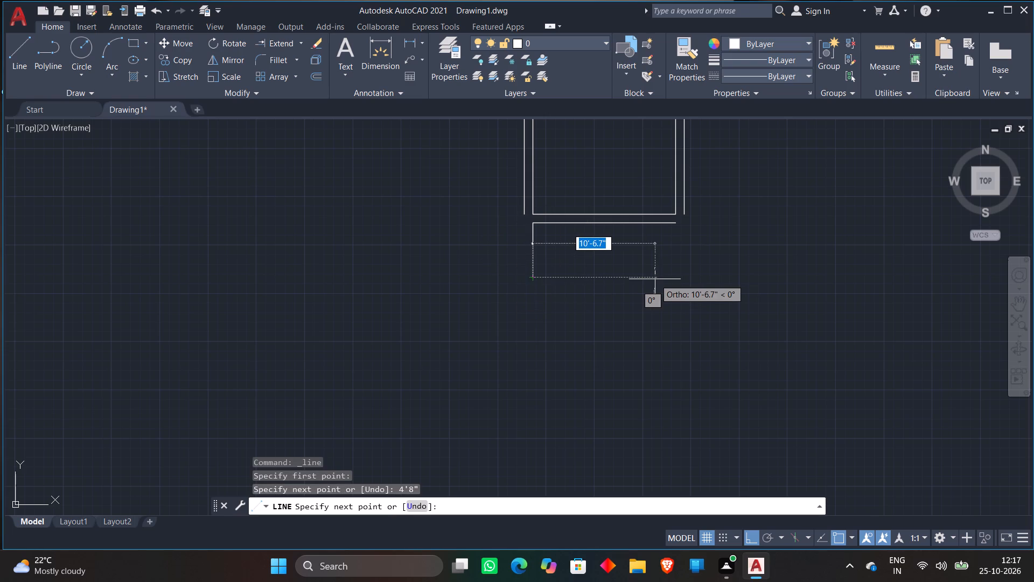
type("8'")
key("Return")
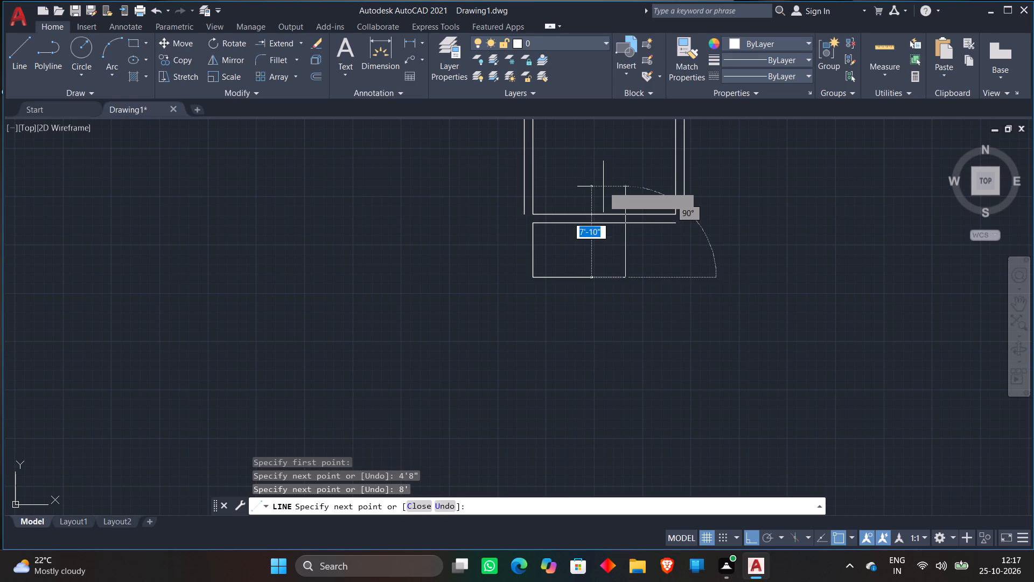
type("4'8\"")
key("Return")
key("space")
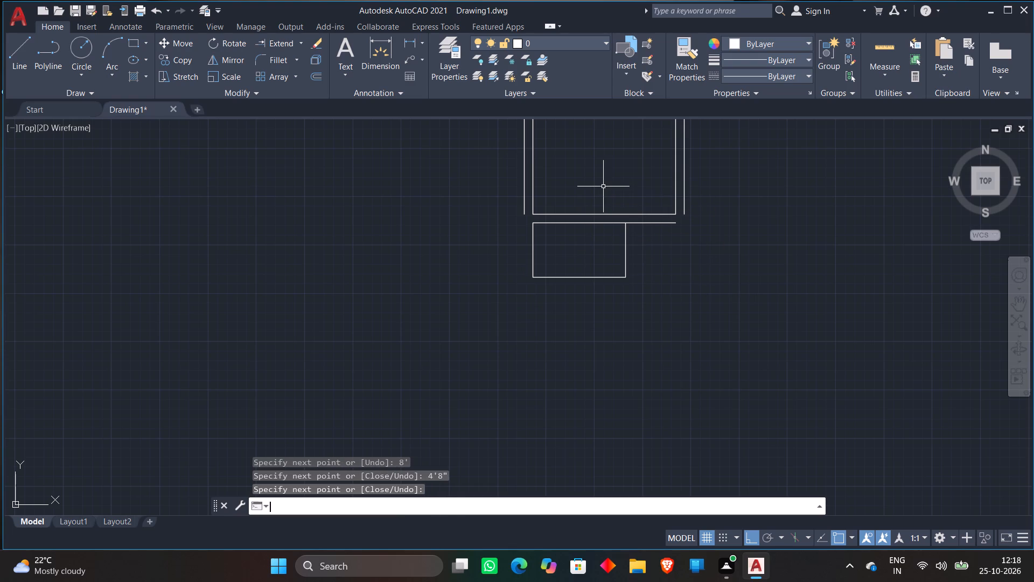
Offset the left, bottom and right sides of the 8' by 4'8" room outward by 9".
left_click(316, 78)
key("Return")
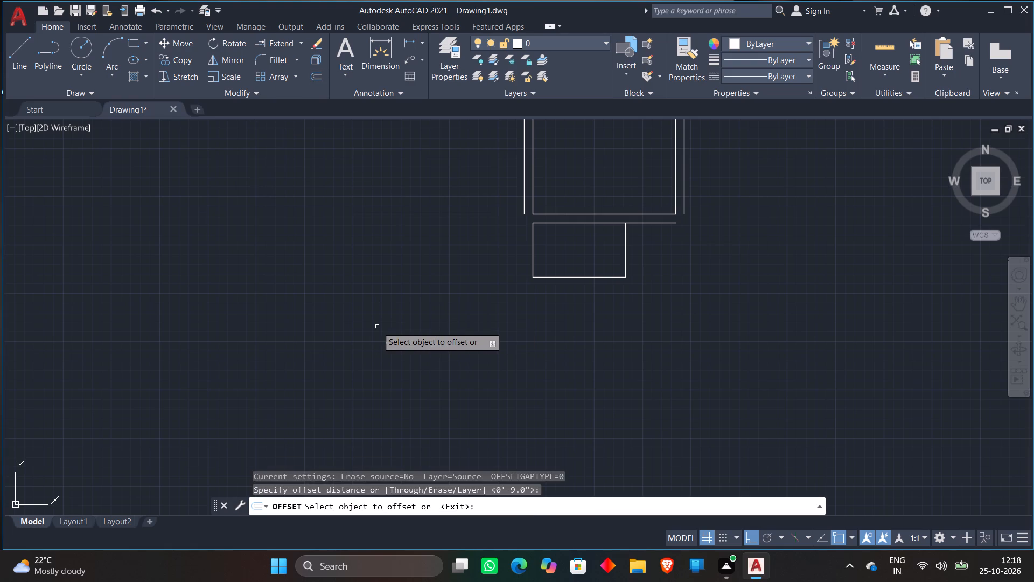
left_click(533, 261)
left_click(425, 290)
left_click(556, 279)
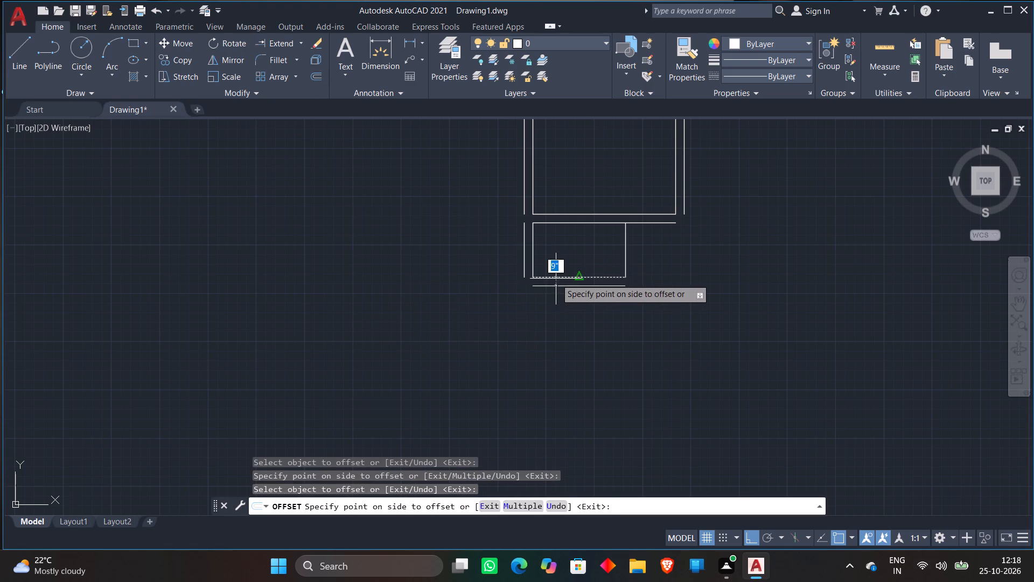
left_click(533, 323)
left_click(626, 267)
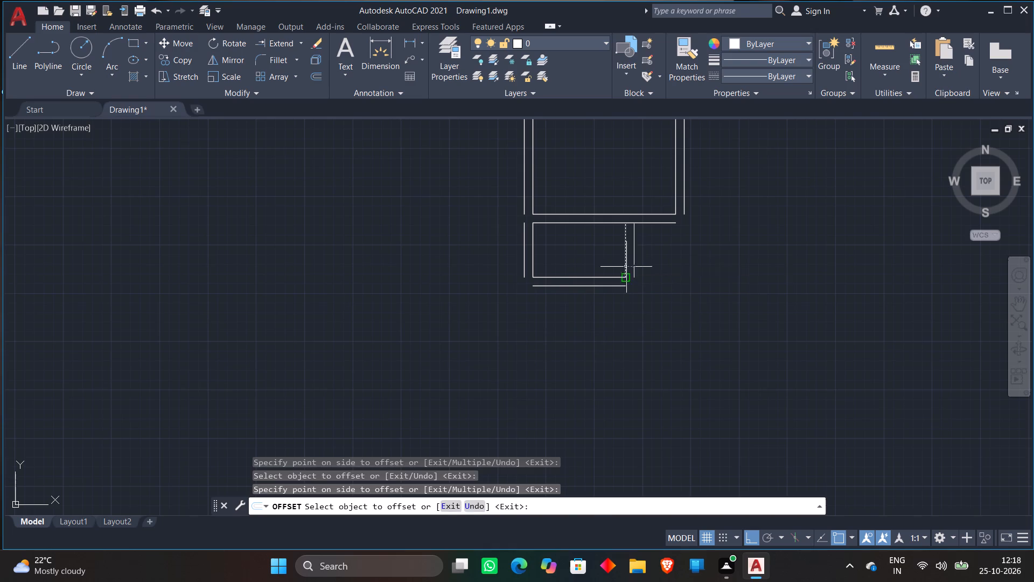
left_click(710, 259)
key("space")
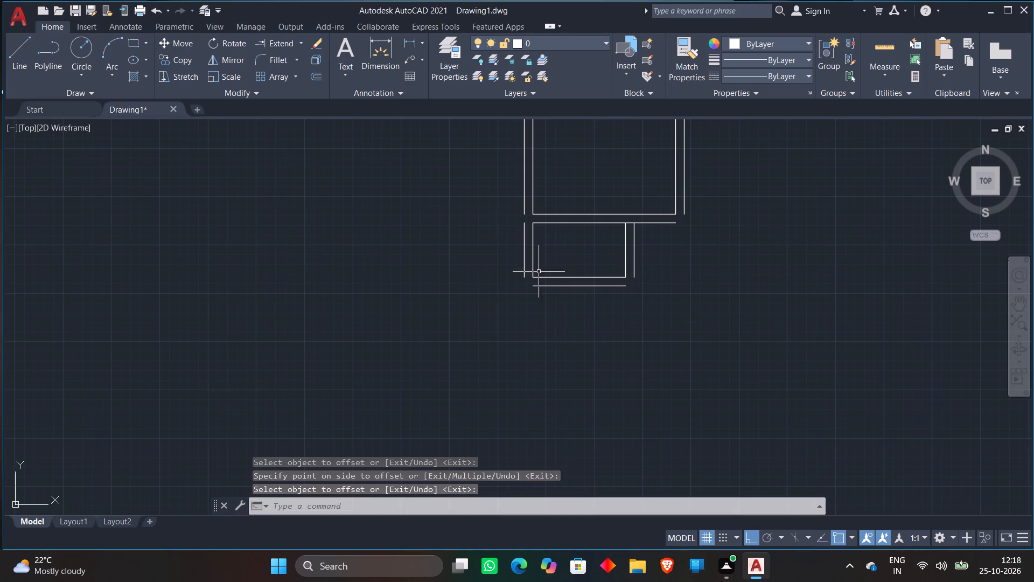
Trim the upper wall line where it crosses the gap between the two right wall lines of the 8' room.
left_click(303, 38)
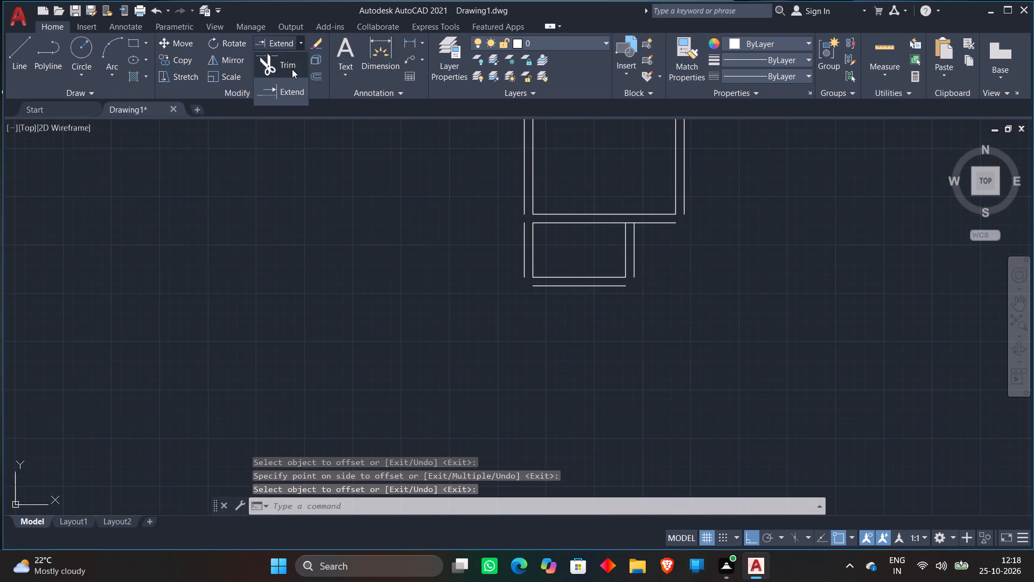
left_click(292, 67)
left_click(267, 45)
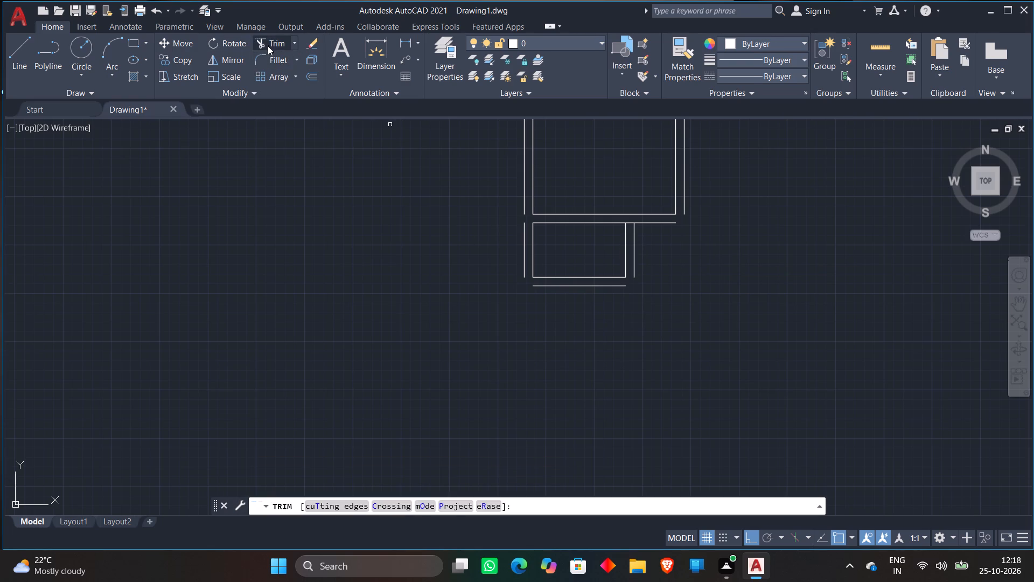
scroll(648, 236, "up", 3)
left_click(574, 169)
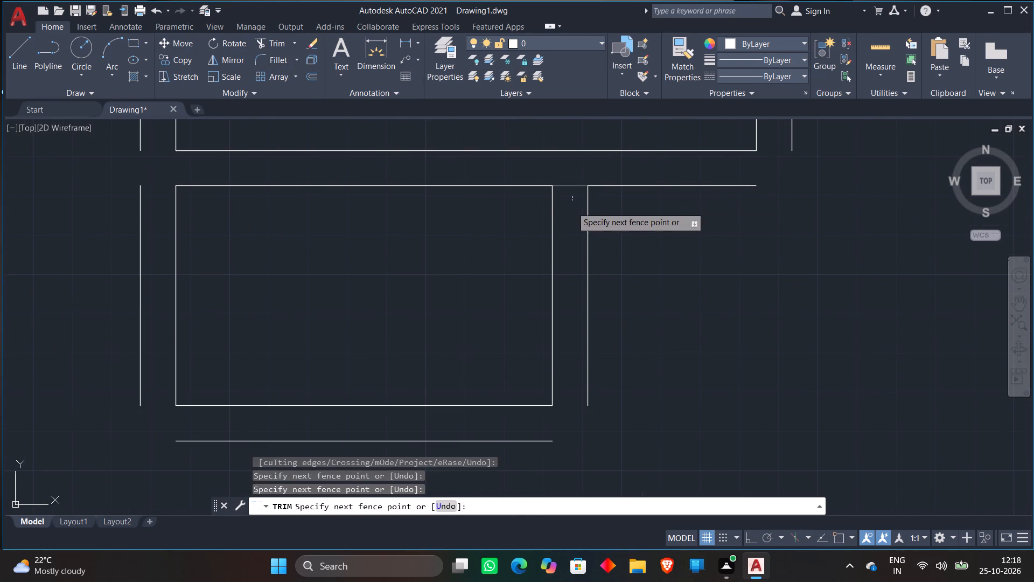
left_click(572, 207)
key("space")
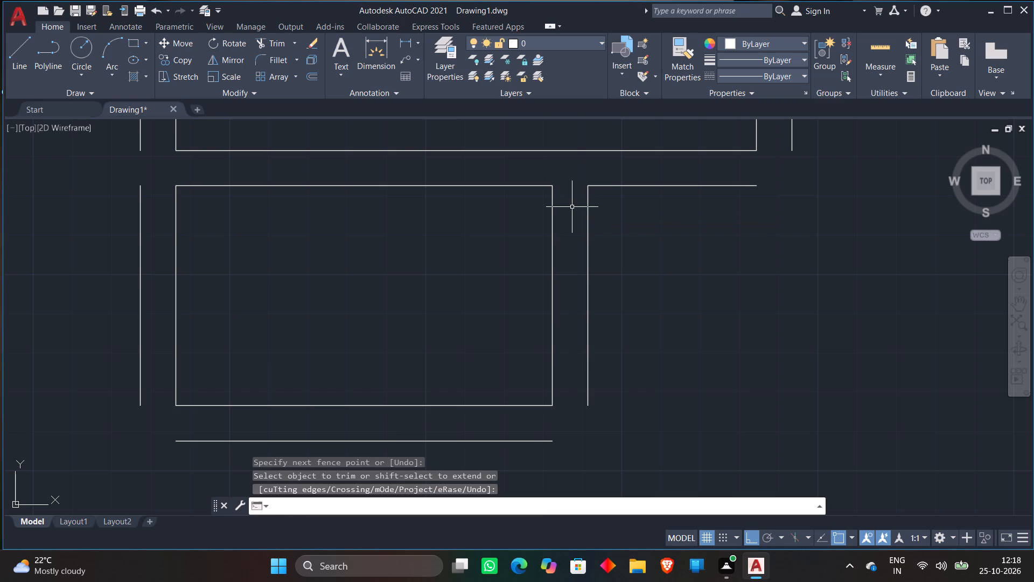
Draw lines from the bottom of the 8' room's outer right wall line to the upper wall line's right end, straight down, and back left.
scroll(575, 212, "down", 2)
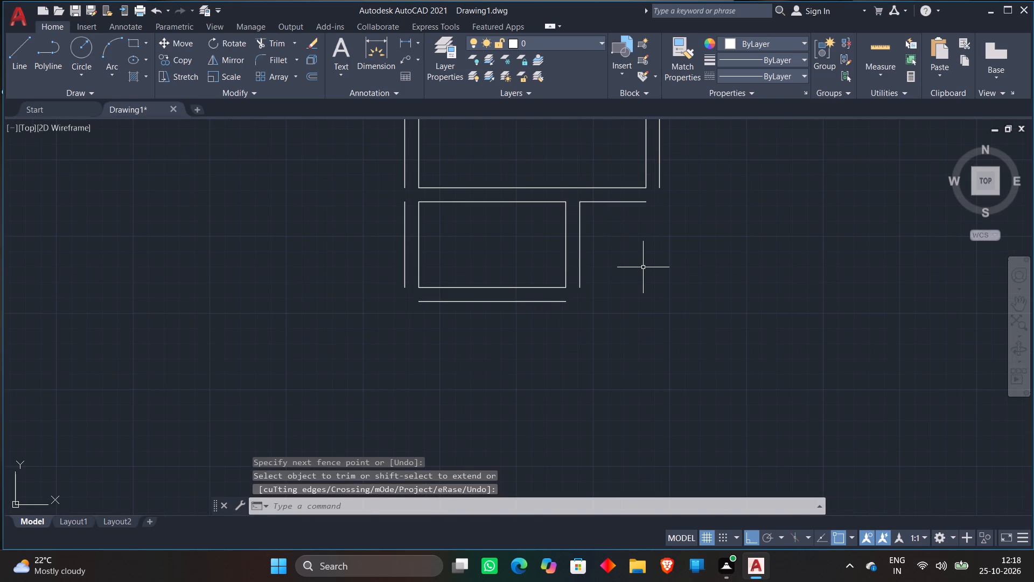
middle_click_drag(641, 266, 453, 237)
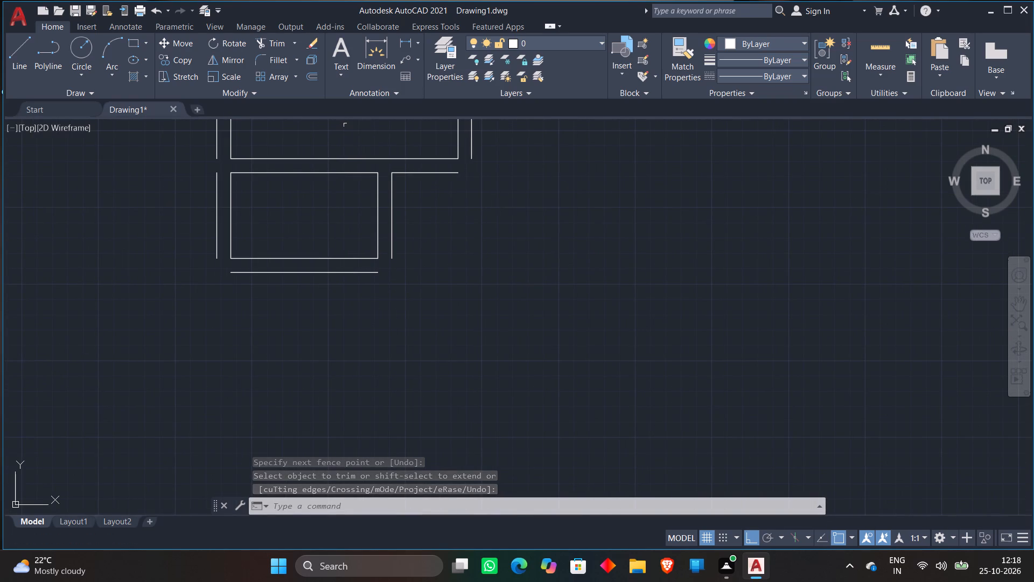
left_click(16, 56)
left_click(388, 258)
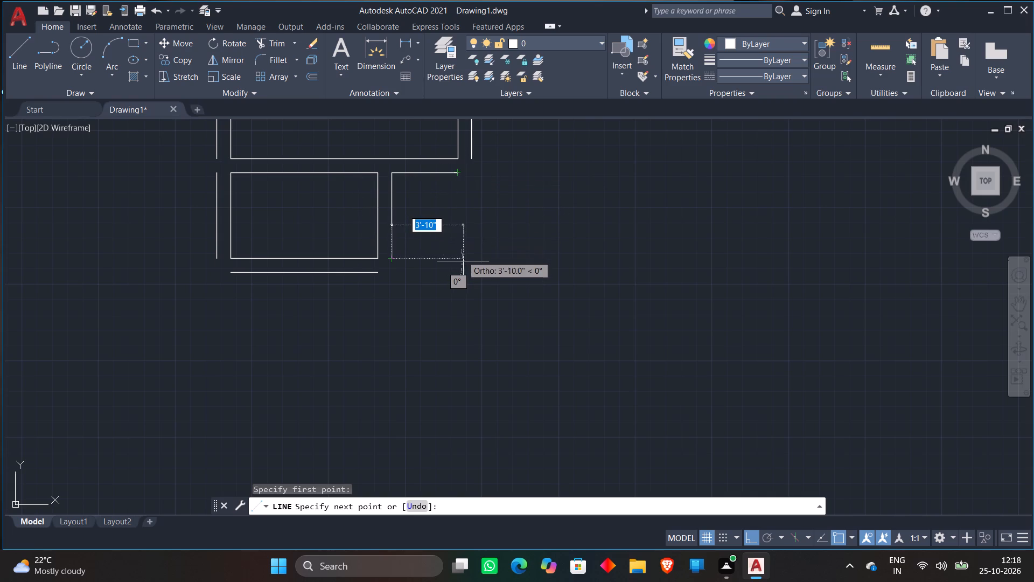
left_click(461, 178)
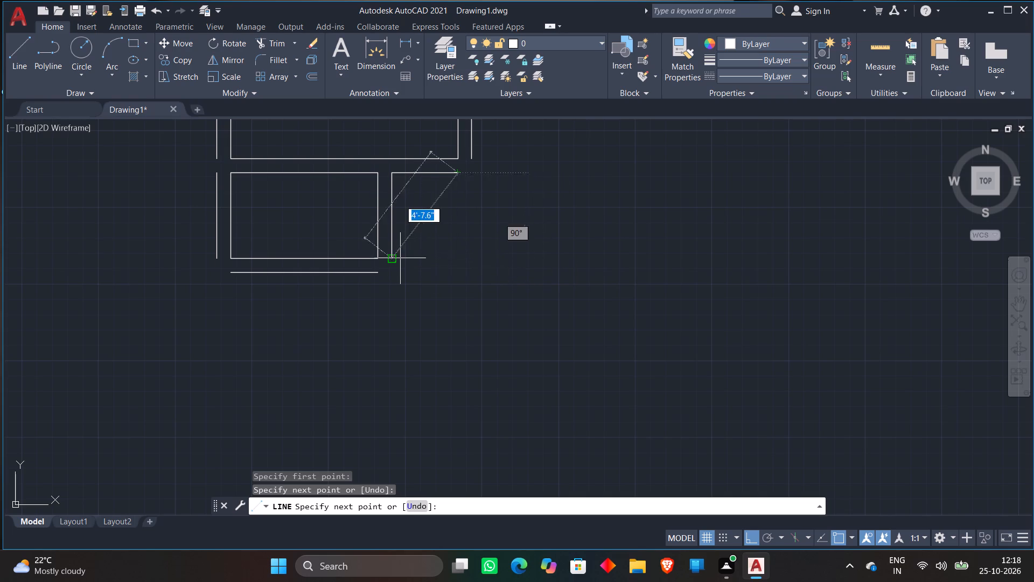
left_click(427, 259)
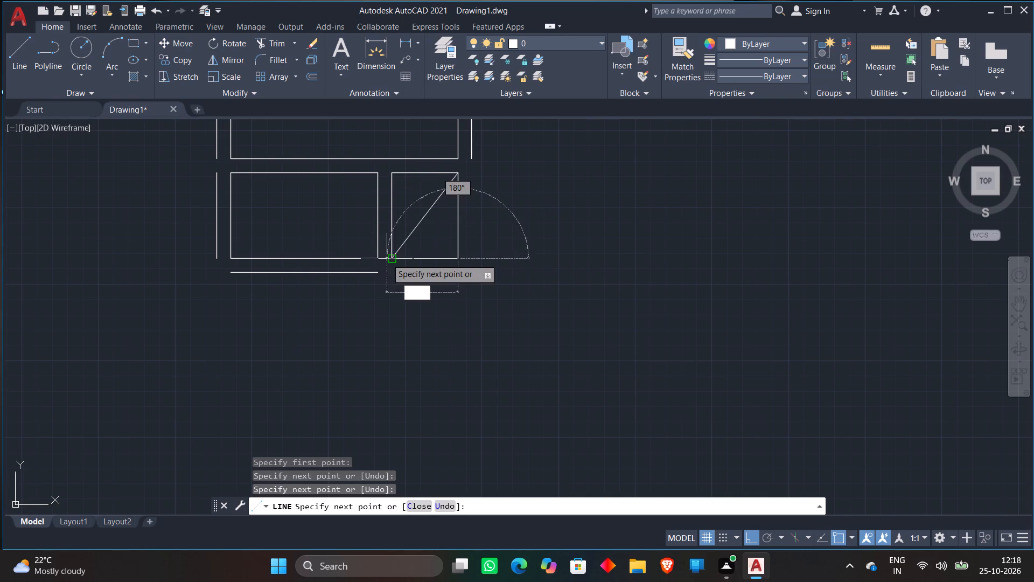
left_click(387, 259)
key("space")
Erase the diagonal line across the small space right of the 8' by 4'8" room.
left_click(413, 226)
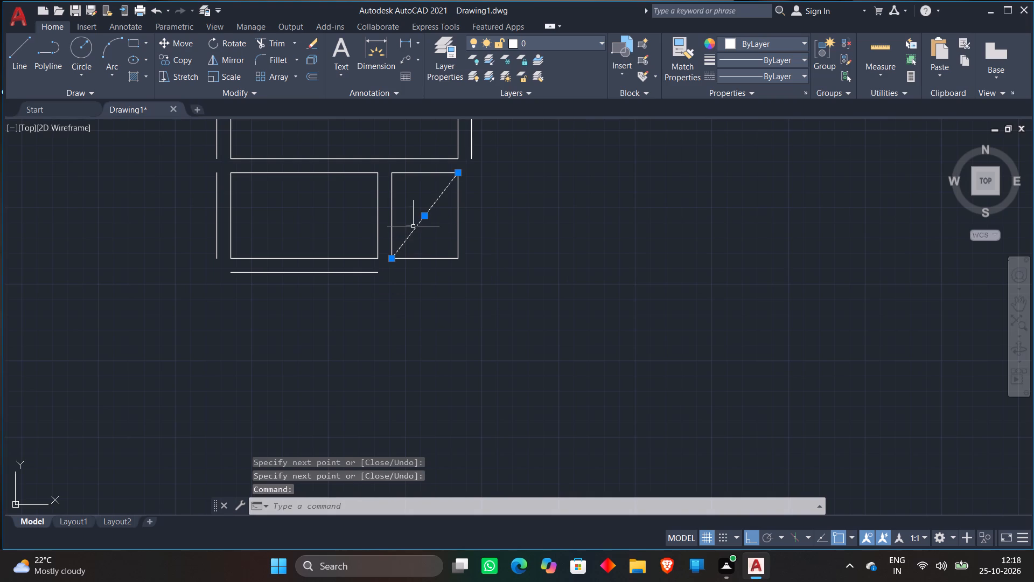
key("Delete")
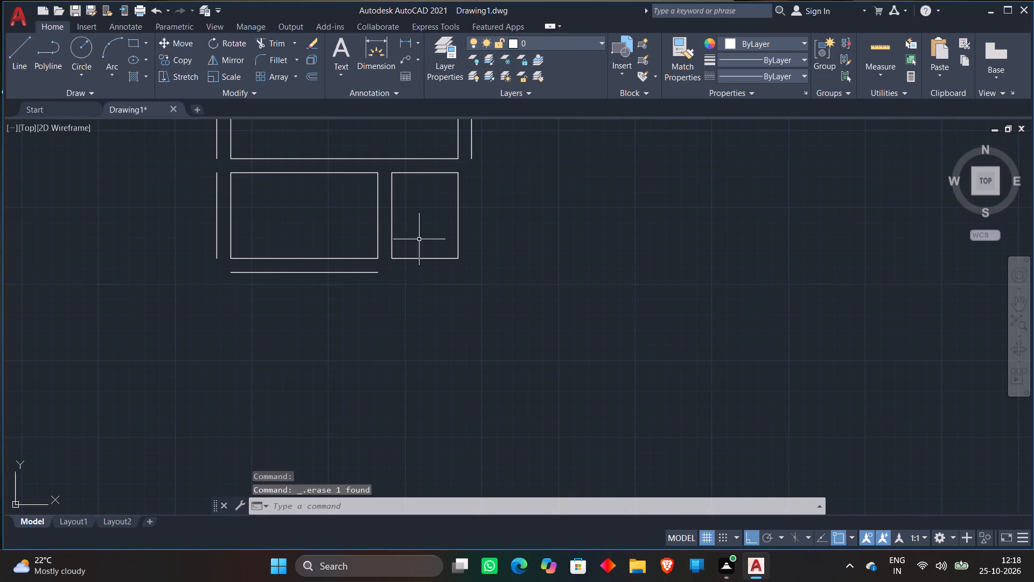
Offset the bottom and right sides of the small space right of the 8' by 4'8" room outward by 9".
key("o")
key("Return")
key("Return")
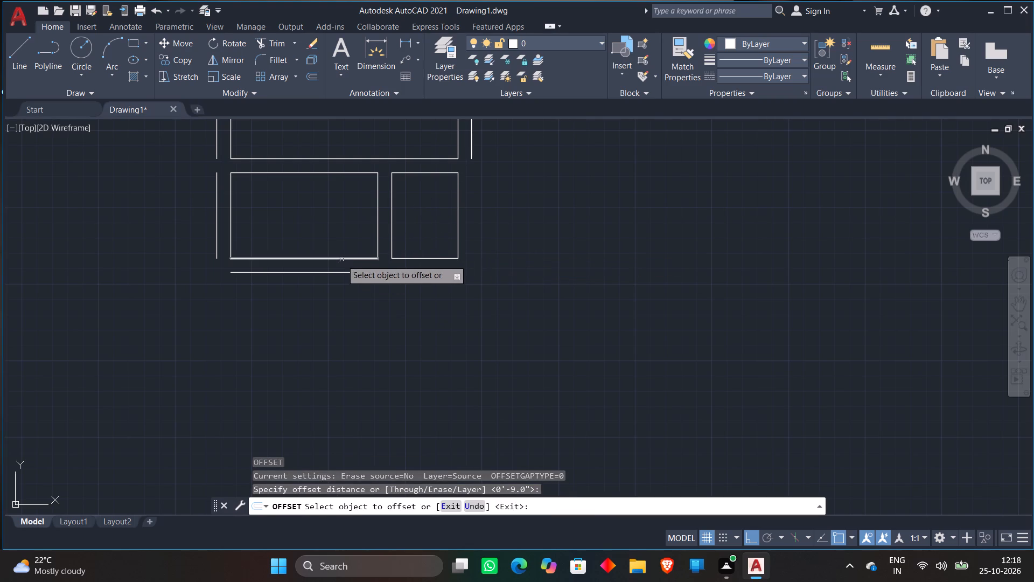
left_click(412, 260)
left_click(400, 275)
left_click(458, 235)
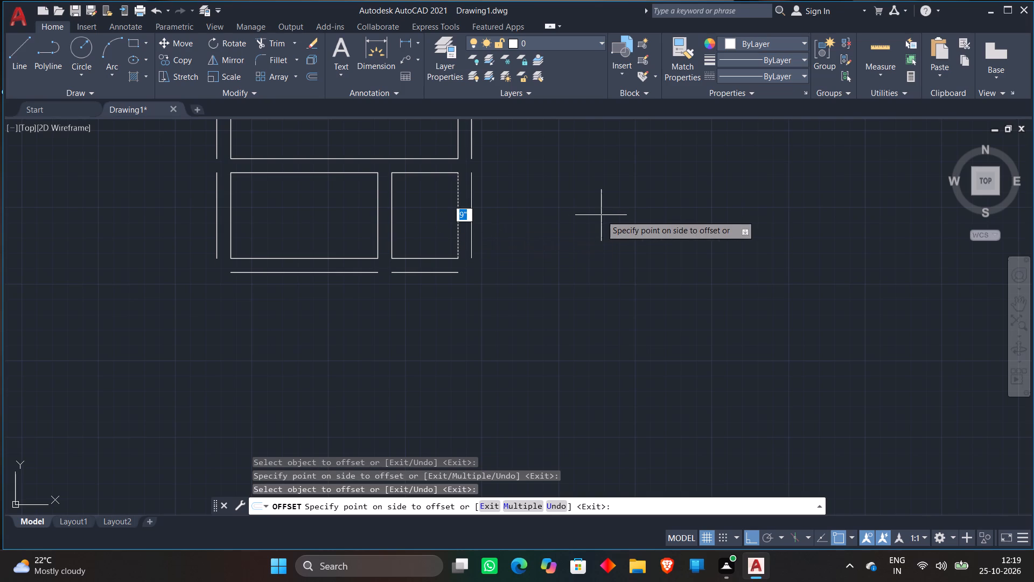
left_click(601, 215)
Draw the lowest room's sides from the lower wall line's left end: 12'8" down, 12'4" right and 12'8" up.
scroll(601, 215, "down", 2)
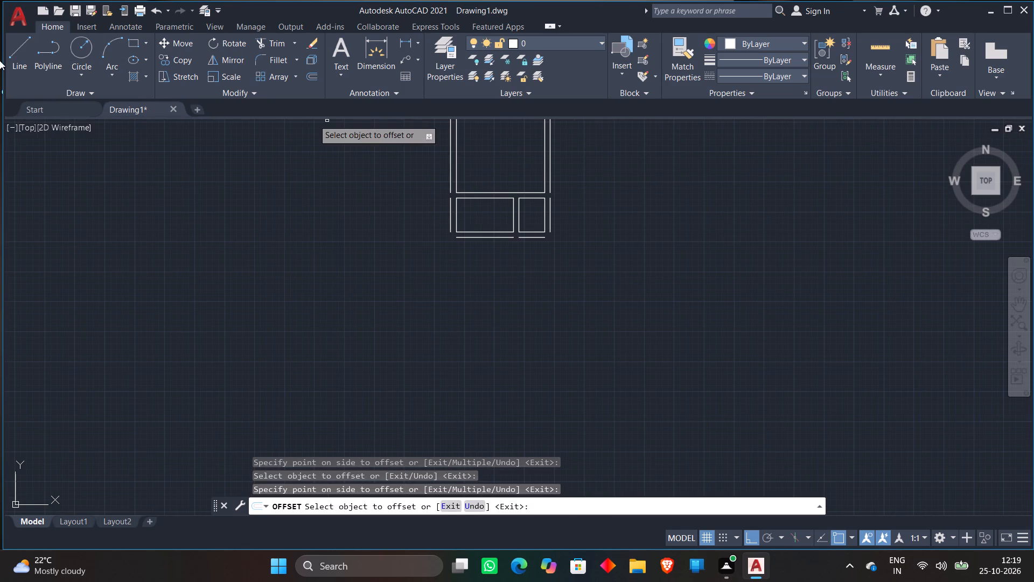
left_click(17, 58)
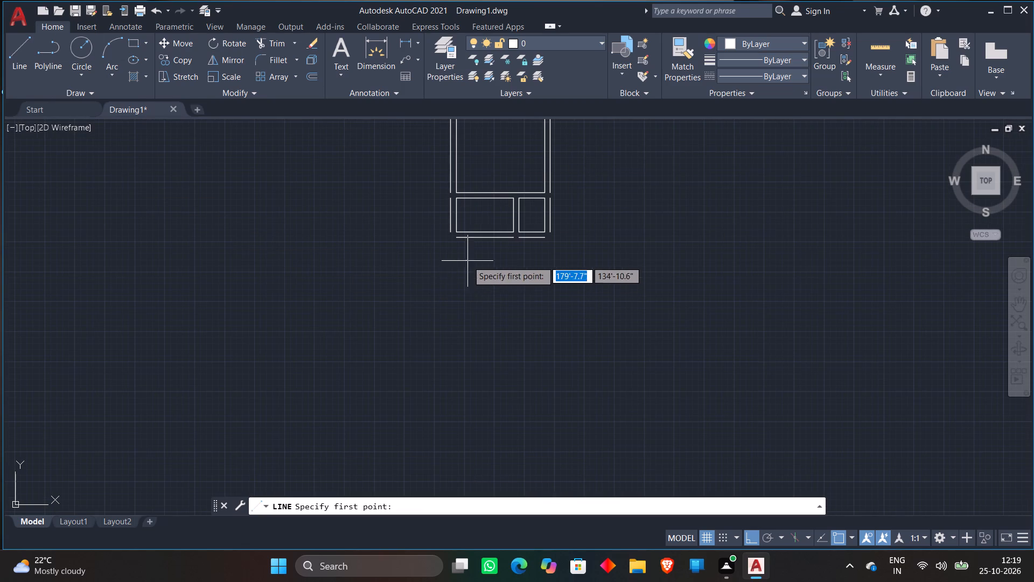
scroll(455, 235, "up", 2)
left_click(450, 240)
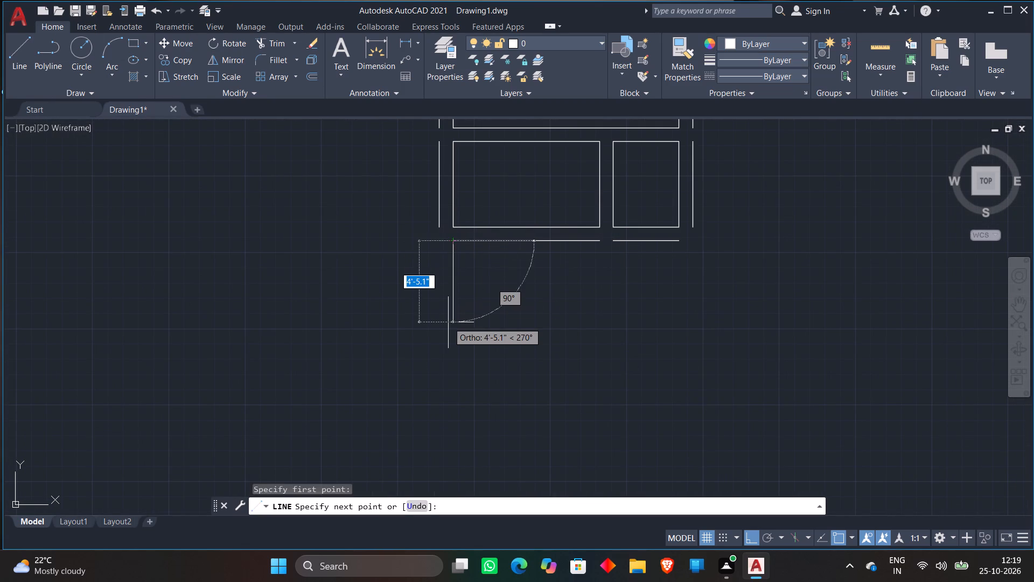
scroll(448, 322, "down", 1)
middle_click_drag(448, 321, 262, 267)
scroll(278, 275, "down", 1)
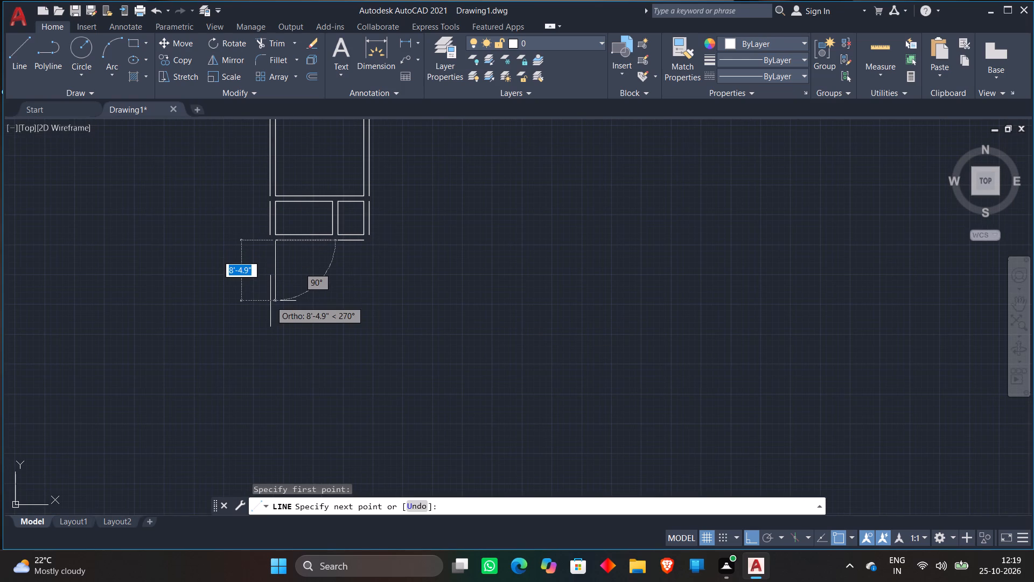
type("12'8")
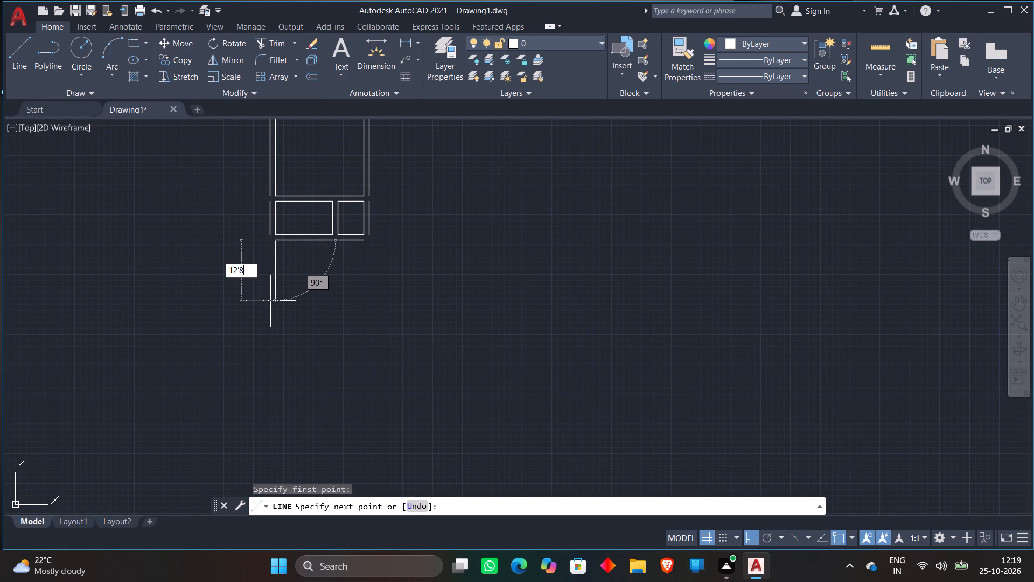
key("shift+quotedbl")
key("Return")
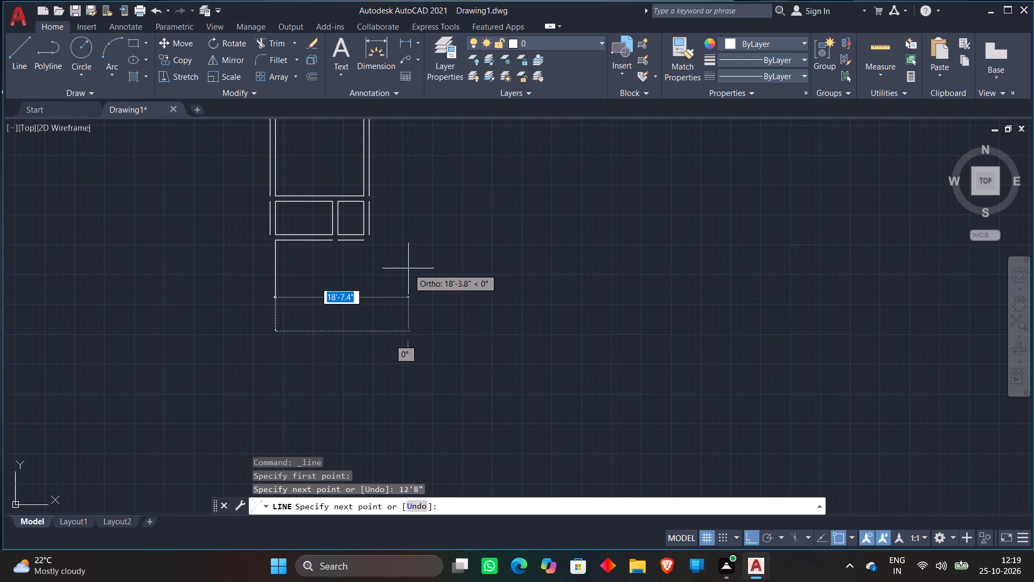
type("12'")
type("4\"")
key("Return")
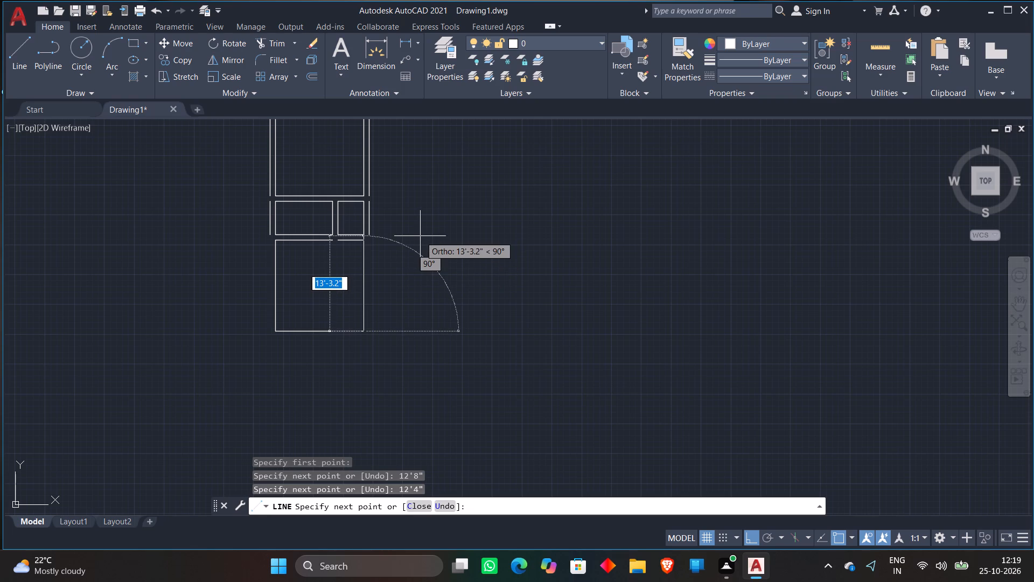
type("12'8")
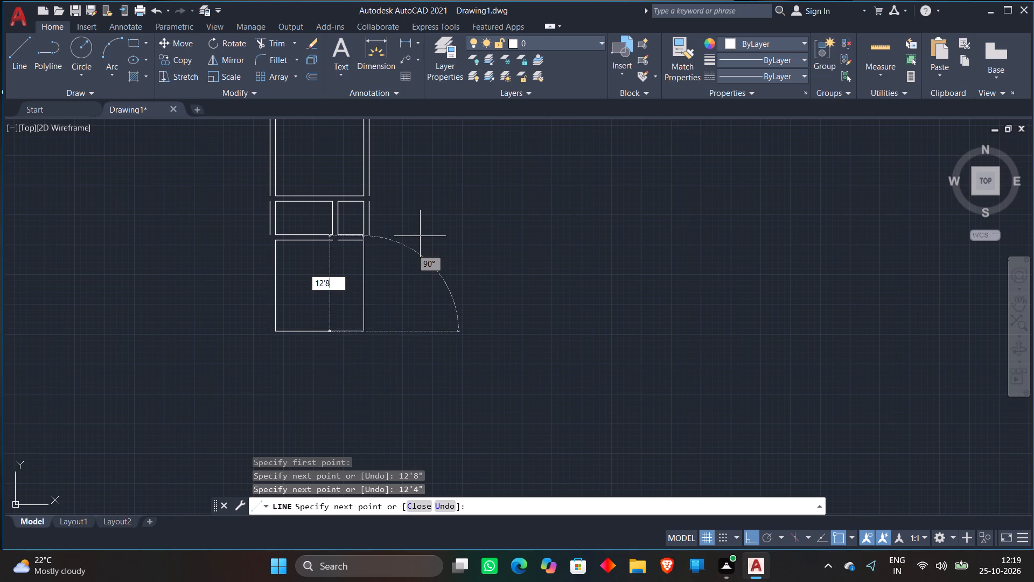
key("shift+quotedbl")
key("Return")
key("space")
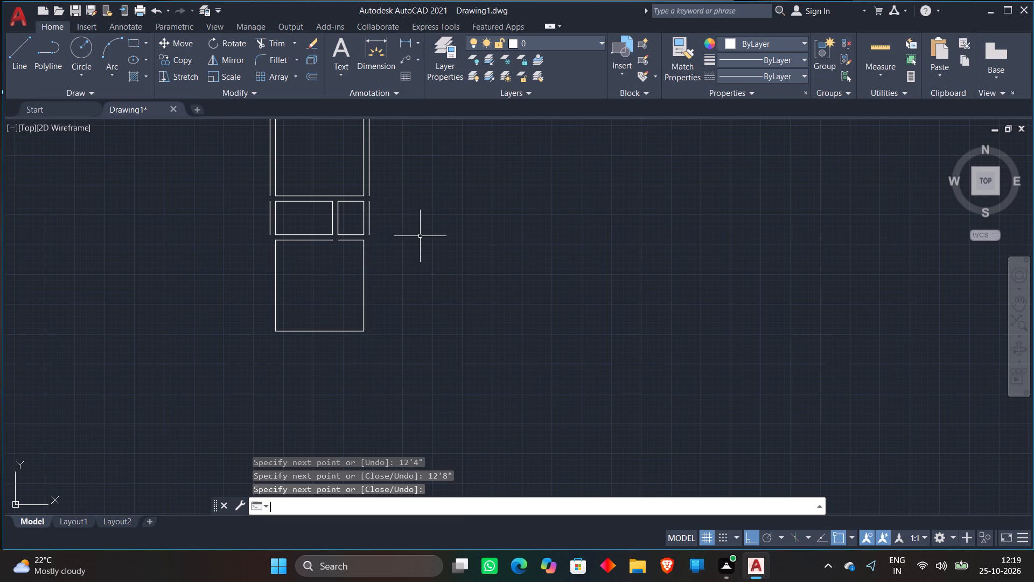
Offset the left, bottom and right sides of the 12'4" by 12'8" room outward by 9".
left_click(311, 75)
key("Return")
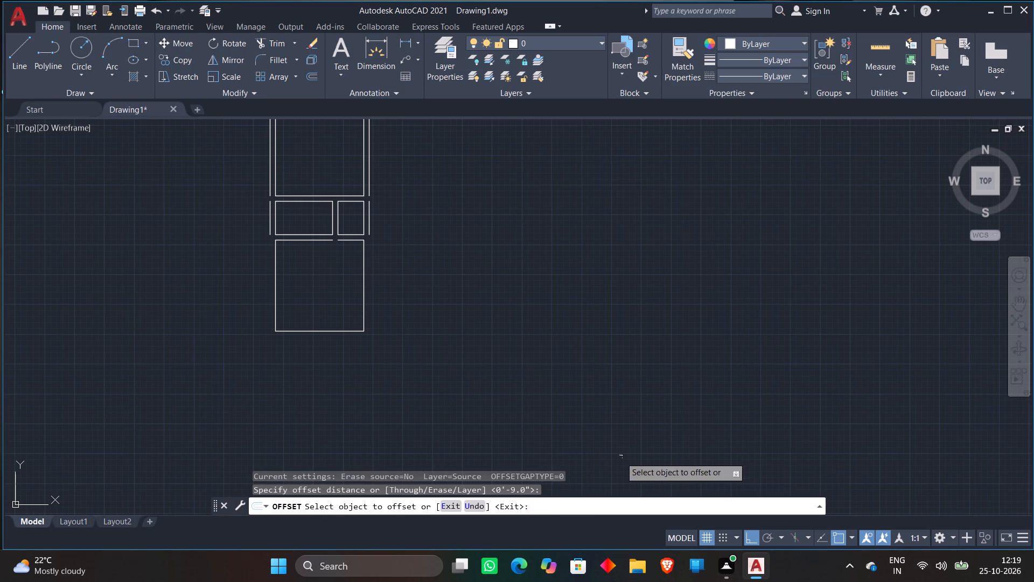
left_click(276, 302)
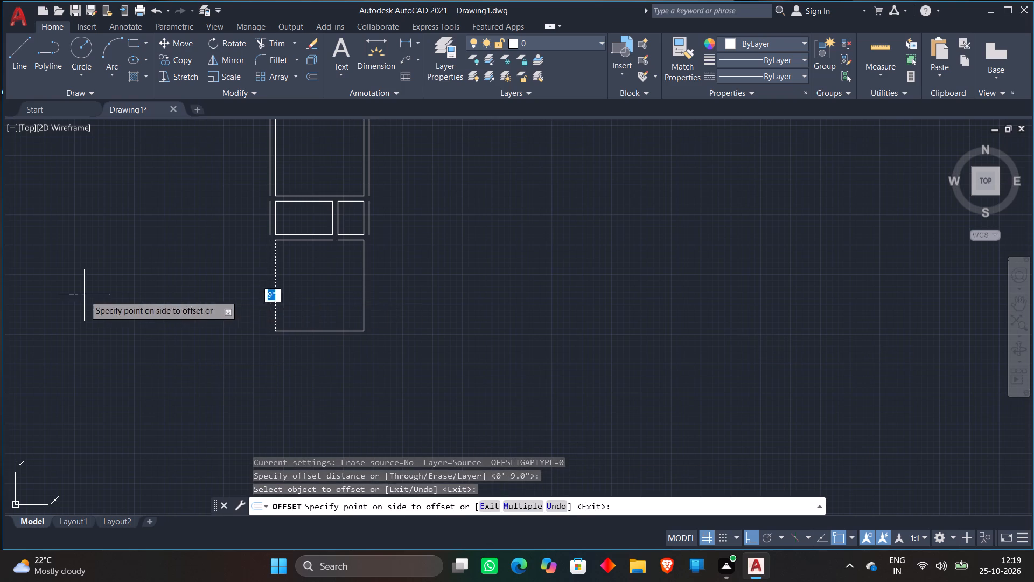
left_click(84, 295)
left_click(340, 331)
left_click(320, 368)
left_click(365, 285)
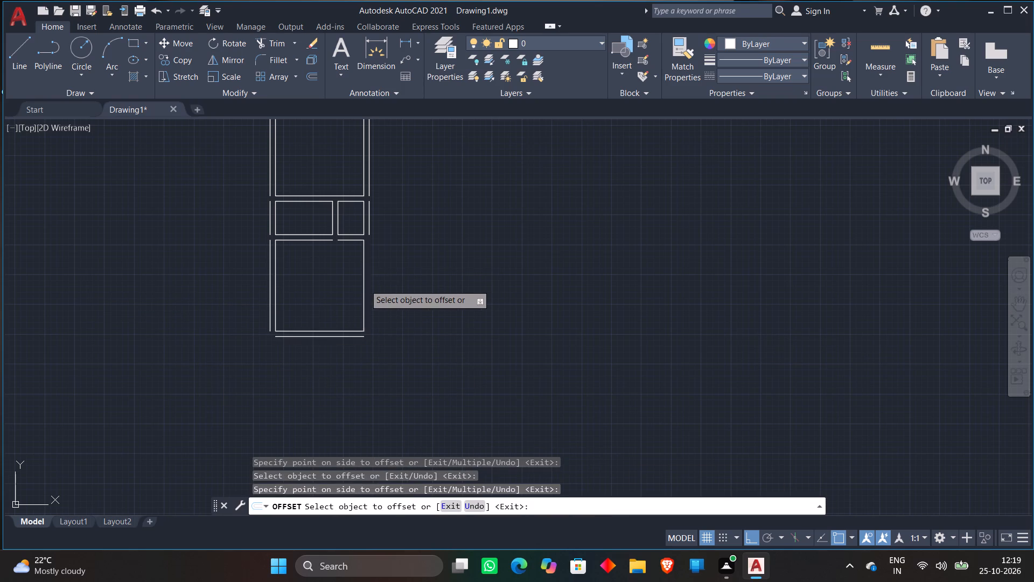
left_click(469, 267)
key("space")
Draw lines from the right end of the top row's lower wall line 13'4" down, and left across the left column's right wall.
scroll(470, 257, "down", 2)
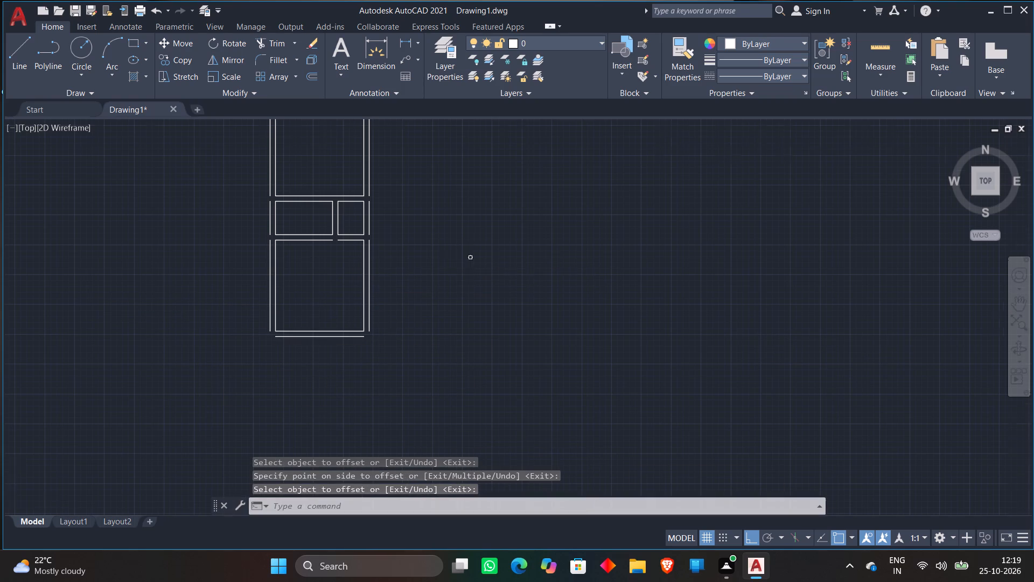
scroll(471, 258, "down", 2)
scroll(523, 228, "up", 5)
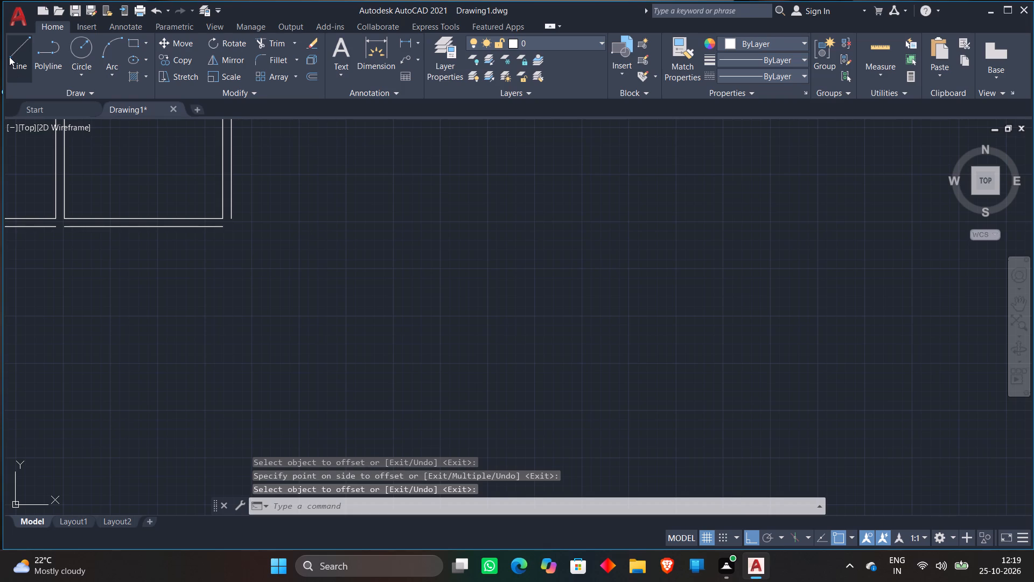
left_click(10, 57)
left_click(221, 230)
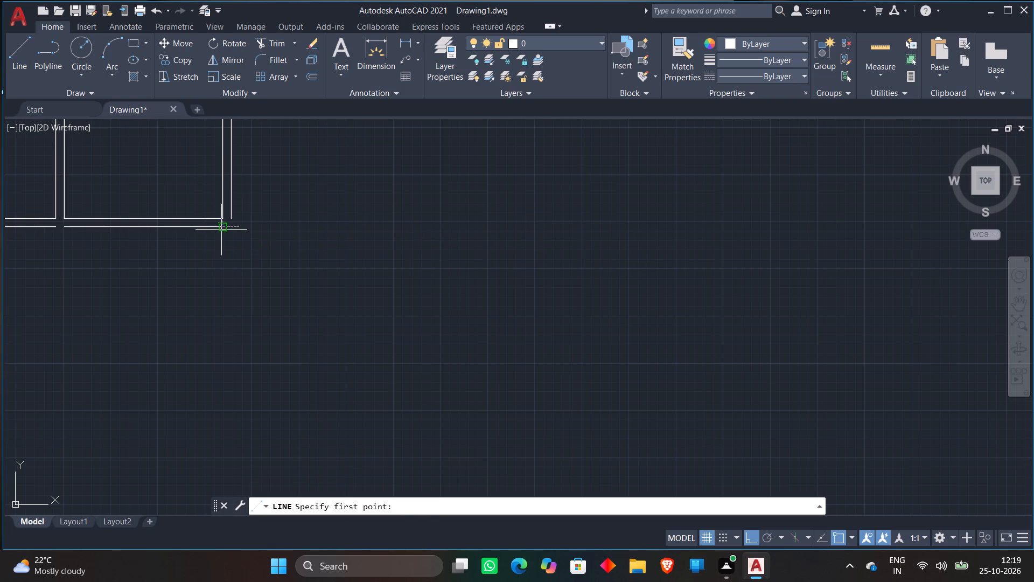
scroll(259, 326, "down", 1)
middle_click_drag(259, 326, 444, 251)
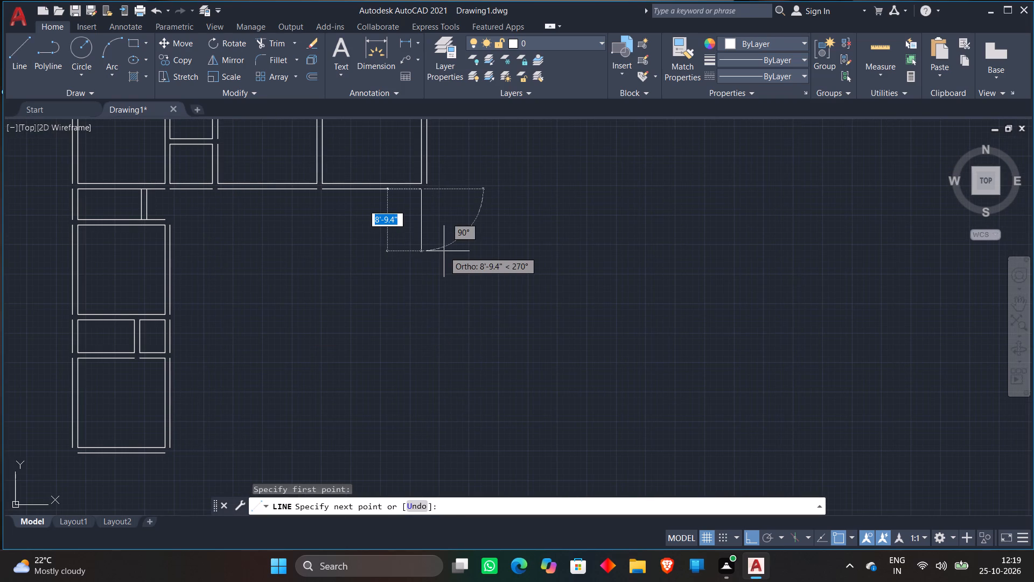
type("13'4\"")
key("Return")
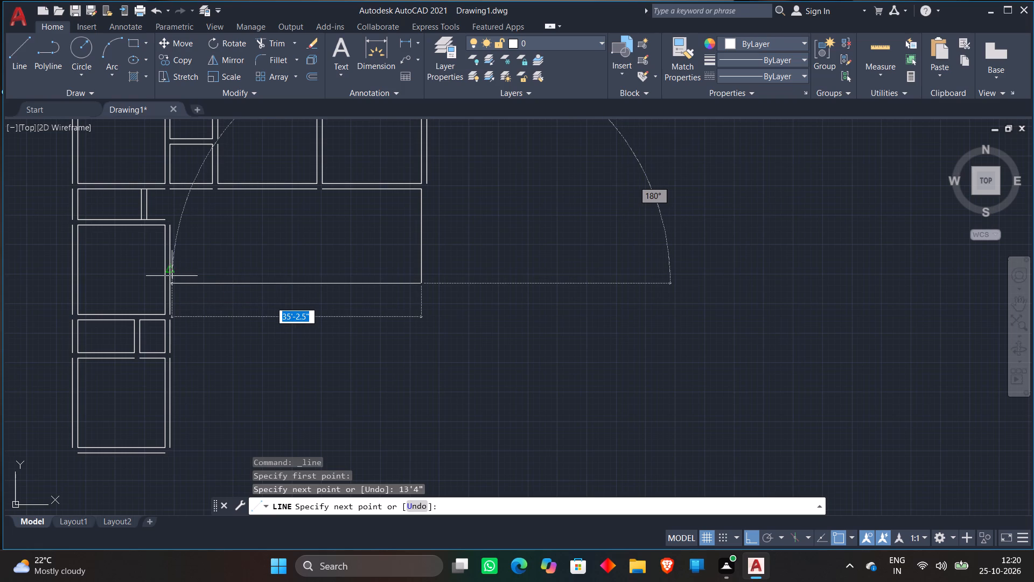
scroll(172, 276, "up", 4)
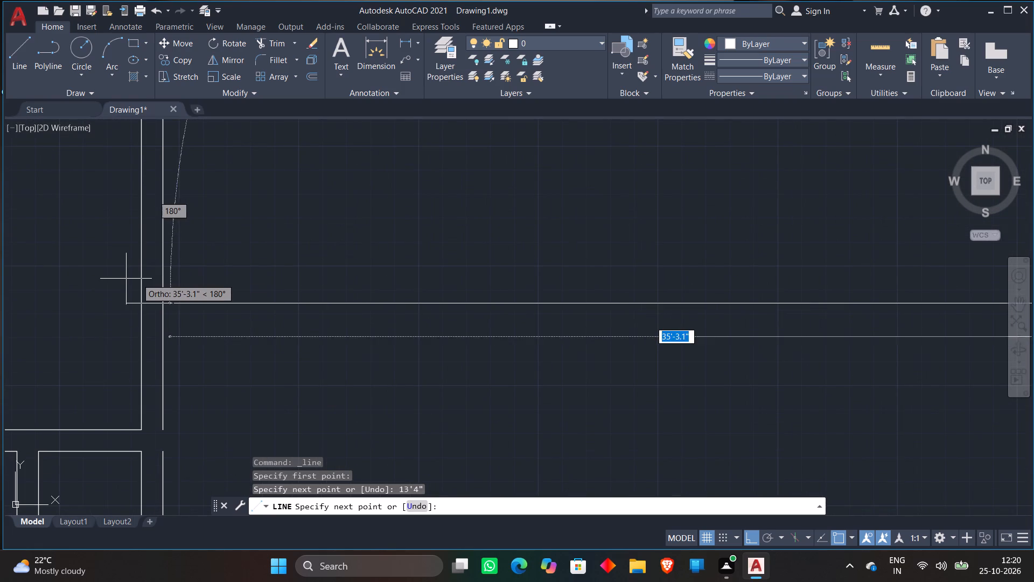
left_click(115, 279)
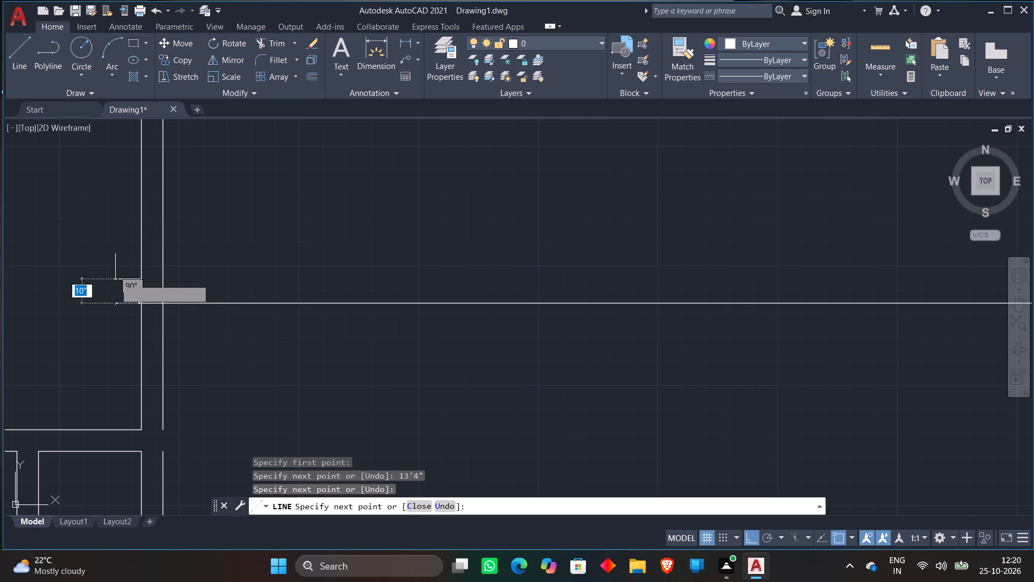
key("space")
Trim the new horizontal line's overhang back to the outer right wall line of the left column's room.
type("TR")
key("space")
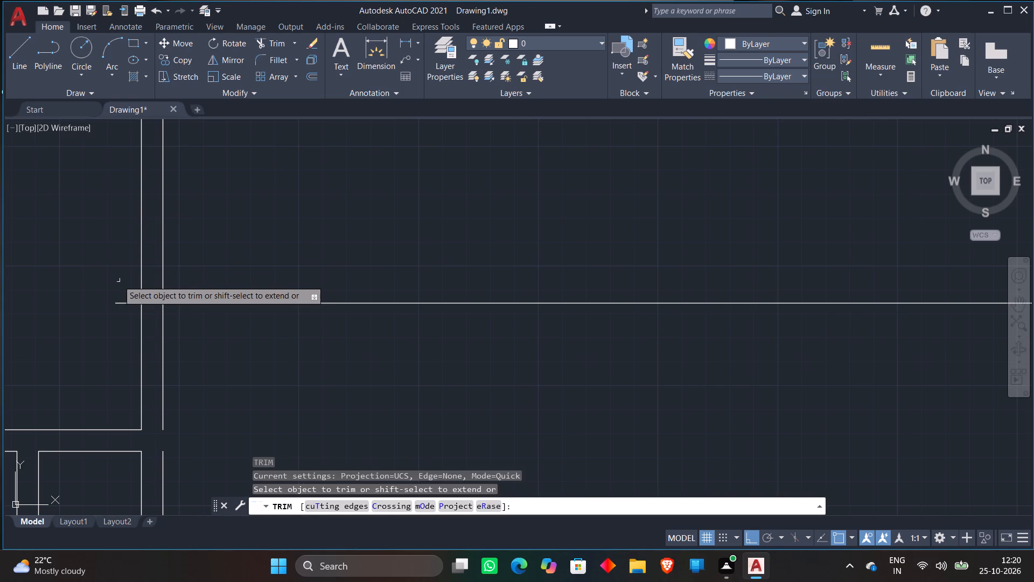
left_click(117, 283)
left_click(128, 331)
left_click(147, 289)
left_click(152, 313)
key("space")
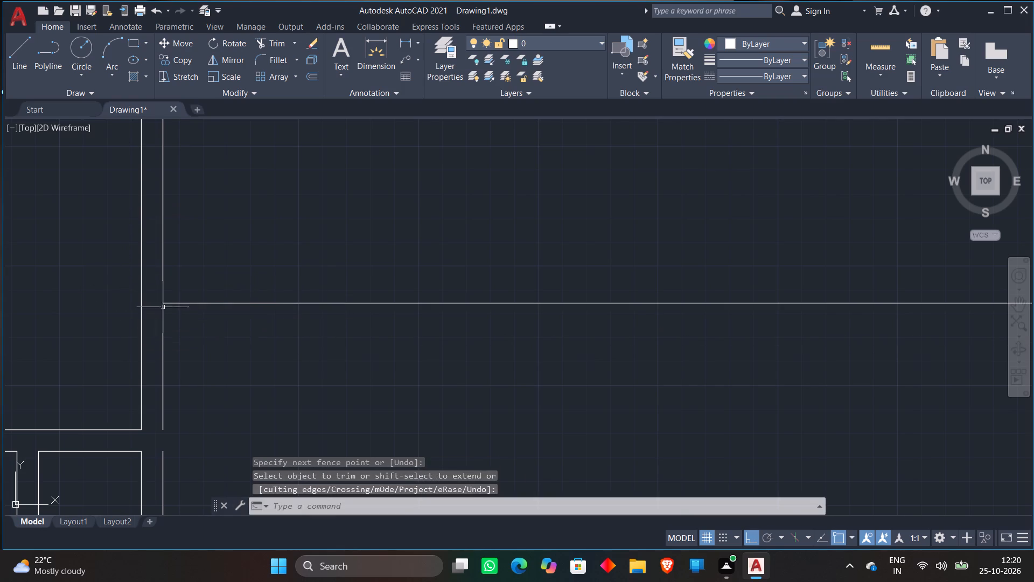
Offset the right and bottom sides of the large 13'4" deep room outward by 9".
scroll(360, 221, "down", 4)
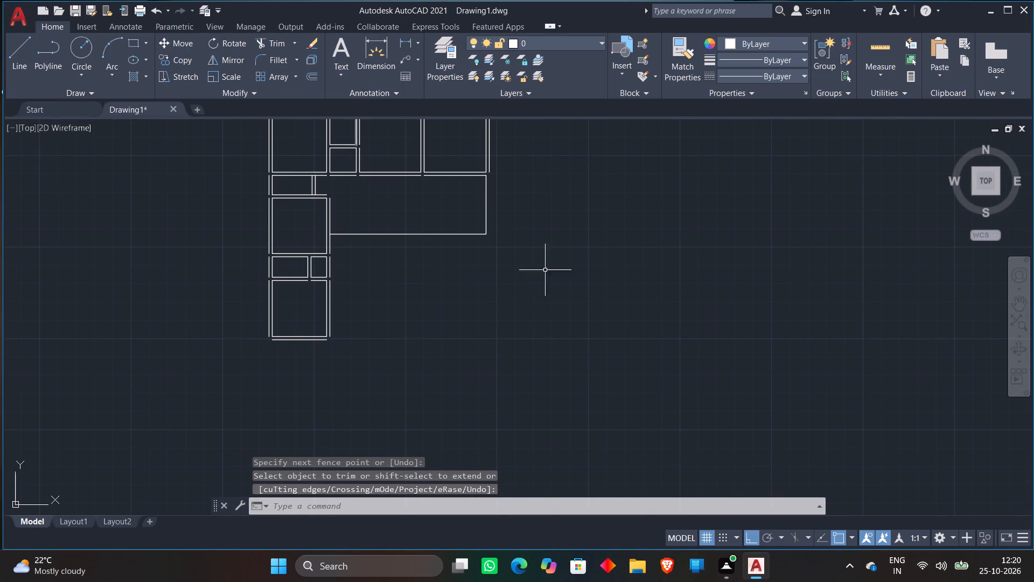
left_click(308, 75)
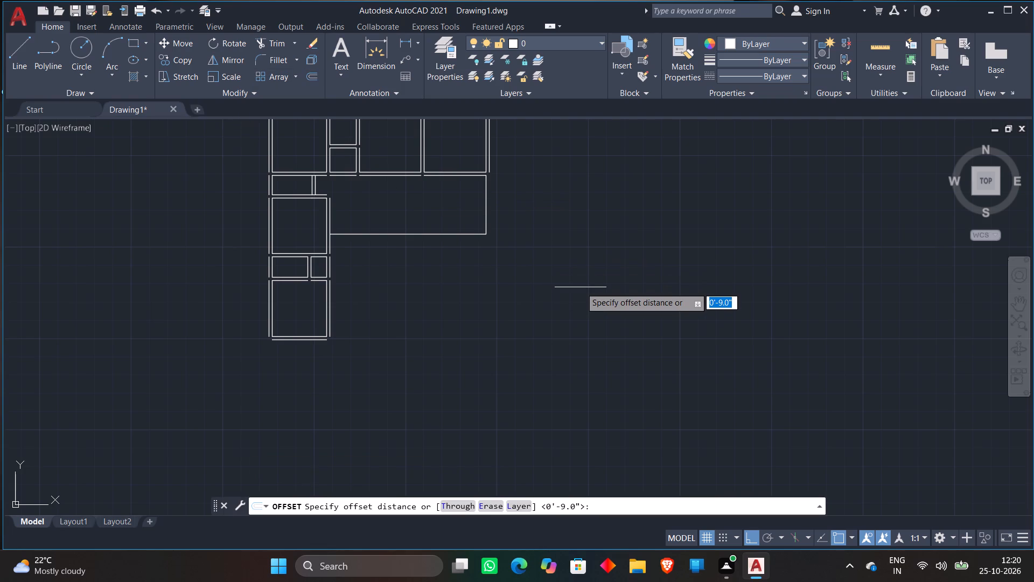
key("Return")
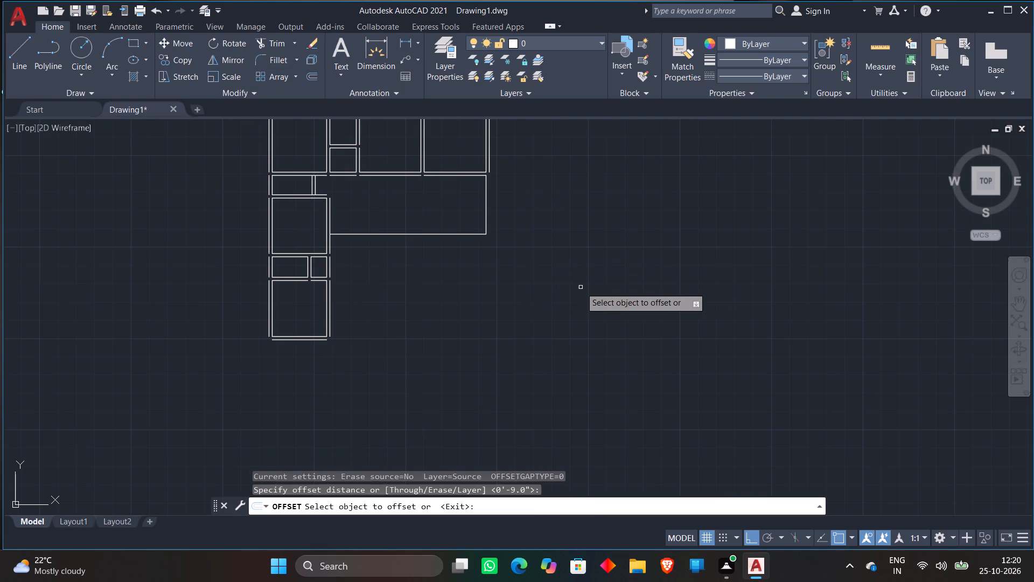
left_click(486, 211)
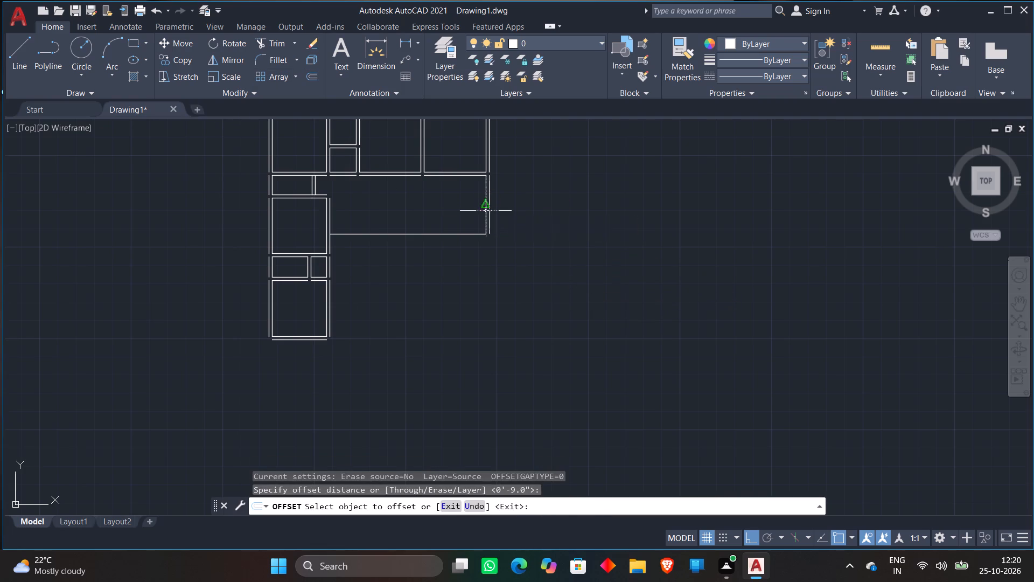
left_click(555, 204)
left_click(372, 233)
left_click(366, 286)
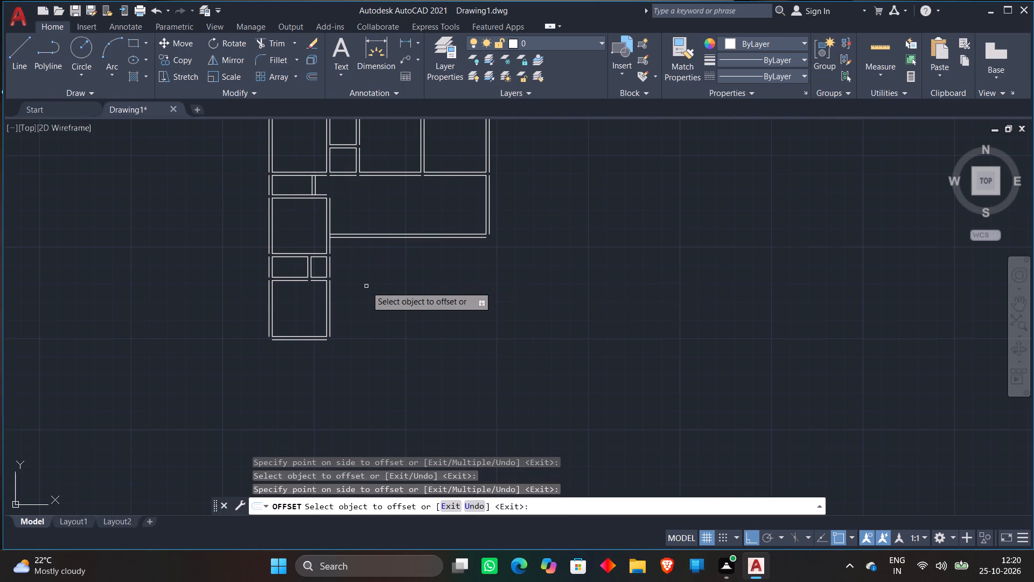
key("Escape")
Trim the left column's outer right wall line between the large room's two bottom wall lines.
scroll(333, 211, "up", 2)
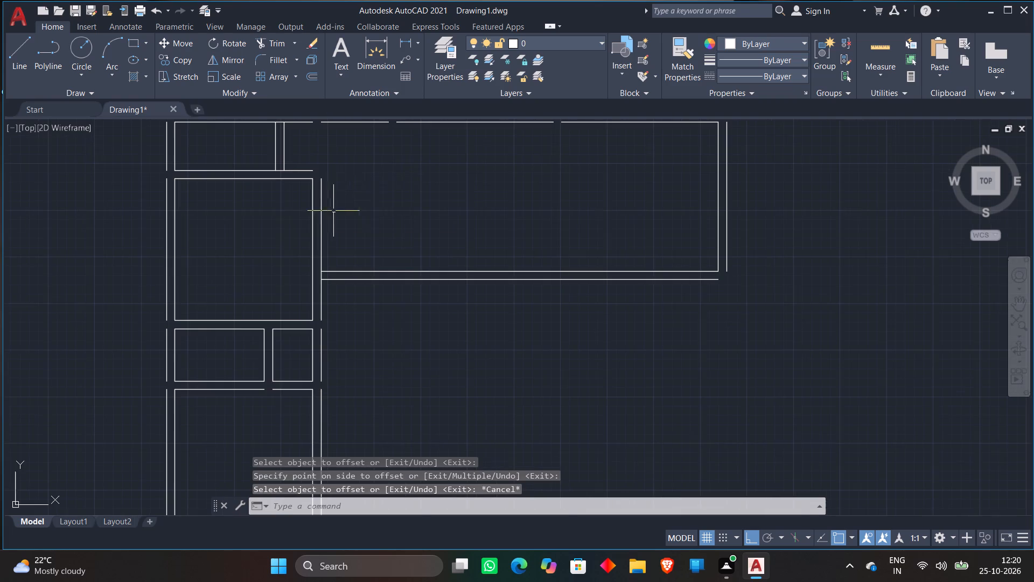
key("t")
key("r")
key("space")
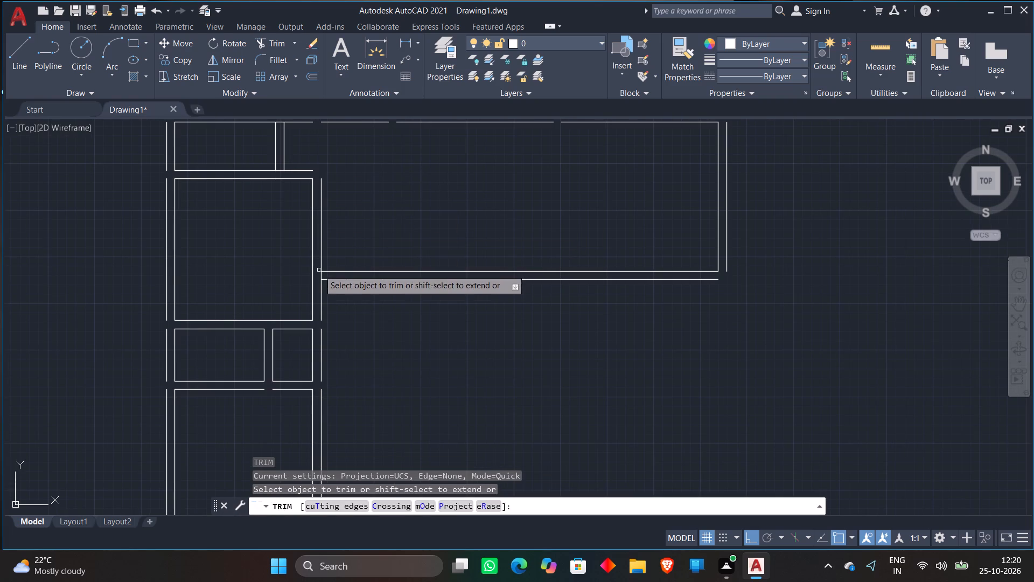
left_click(322, 278)
scroll(320, 264, "up", 5)
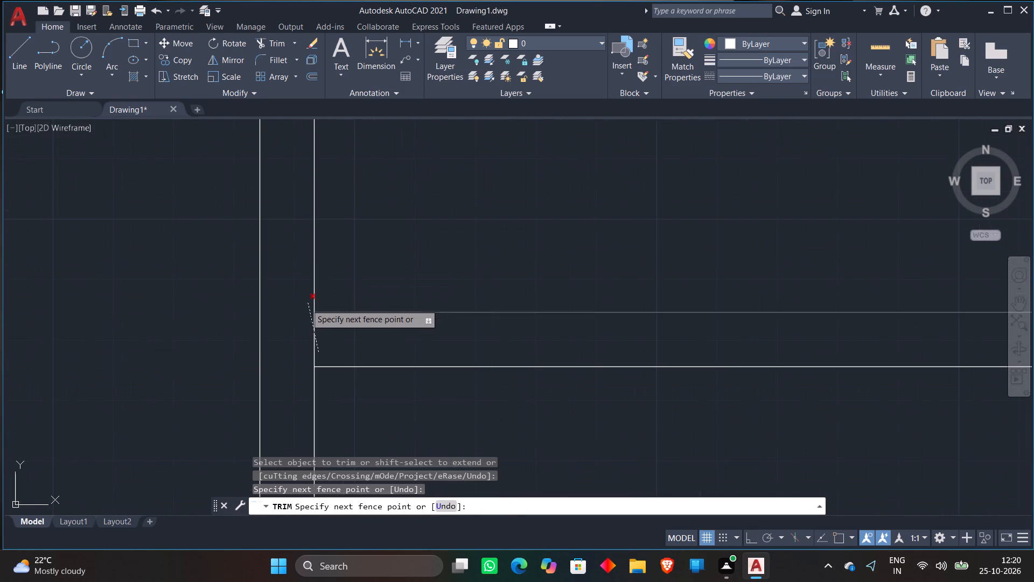
left_click(304, 329)
key("space")
Erase the leftover outer right wall segment of the left column's room below the large room's bottom wall.
scroll(381, 325, "down", 2)
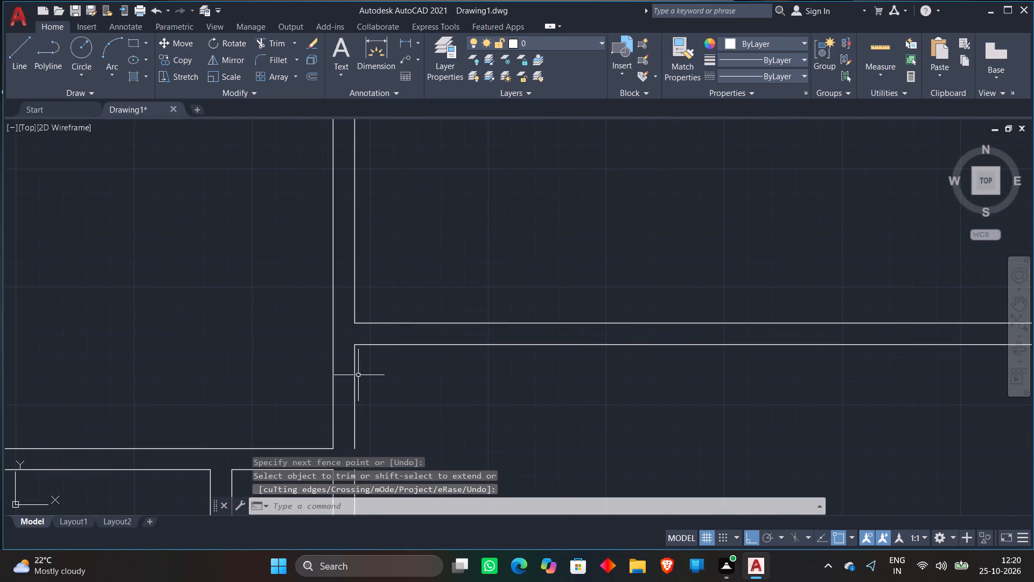
left_click(356, 377)
scroll(383, 375, "down", 4)
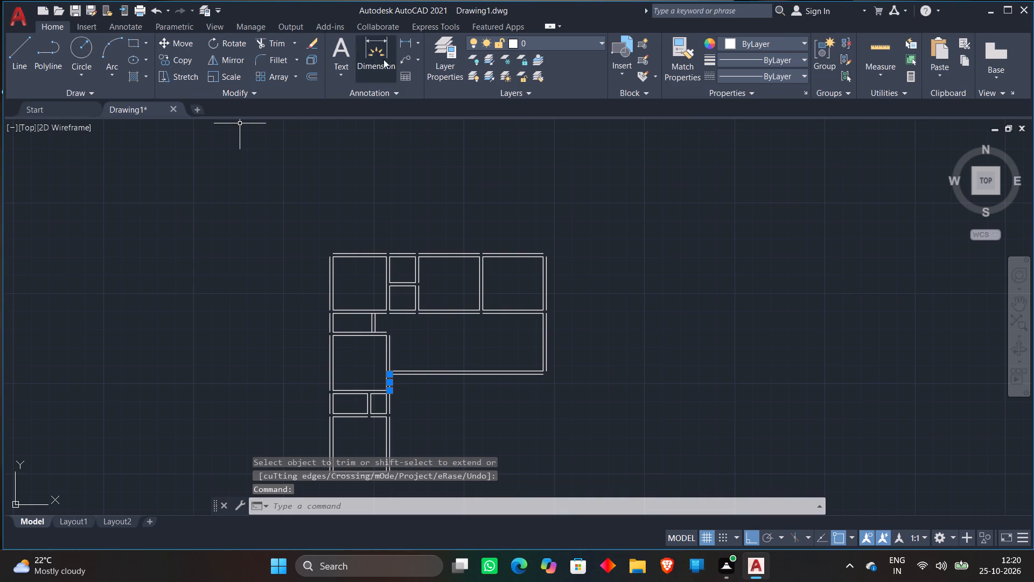
key("Delete")
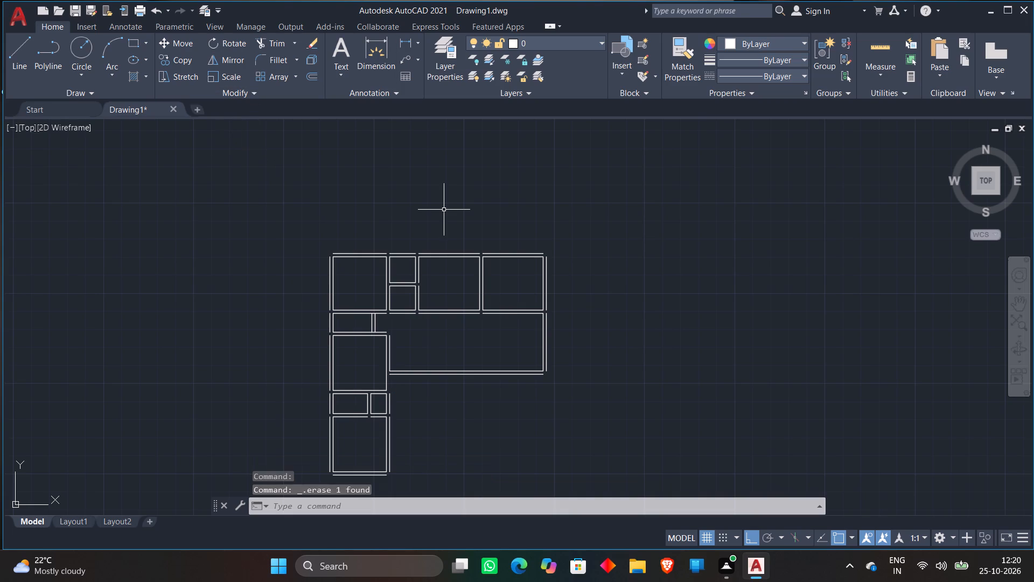
Draw a room 13'4" wide and 14'4" deep below the large room, starting from its outer bottom wall line beside the left column.
left_click(14, 58)
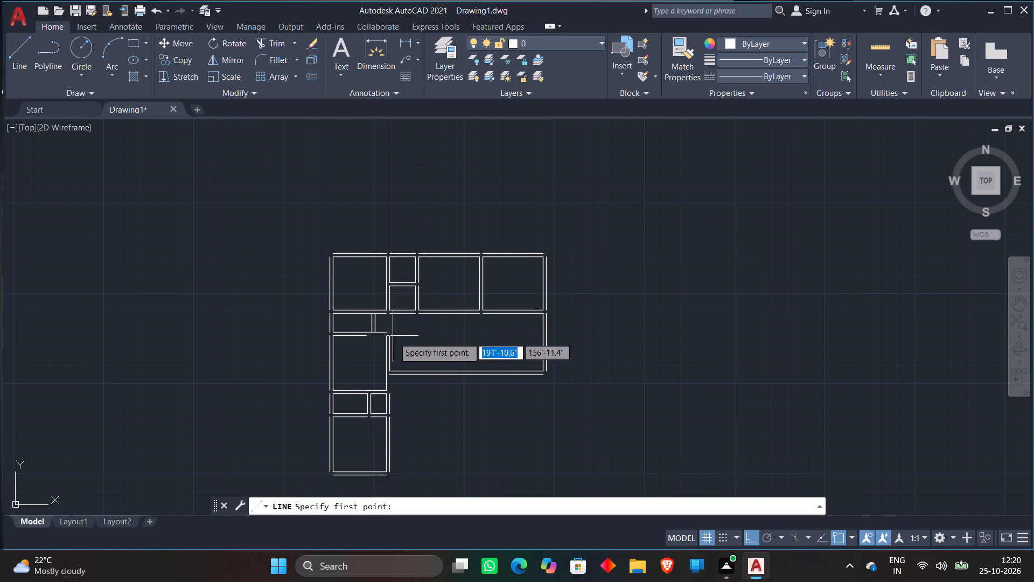
middle_click_drag(412, 350, 429, 242)
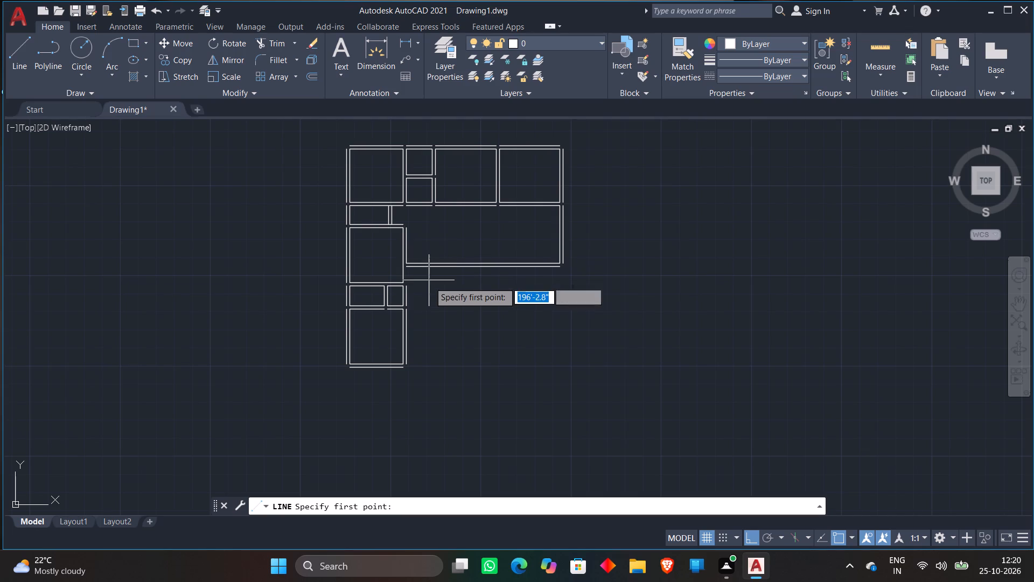
scroll(415, 276, "up", 3)
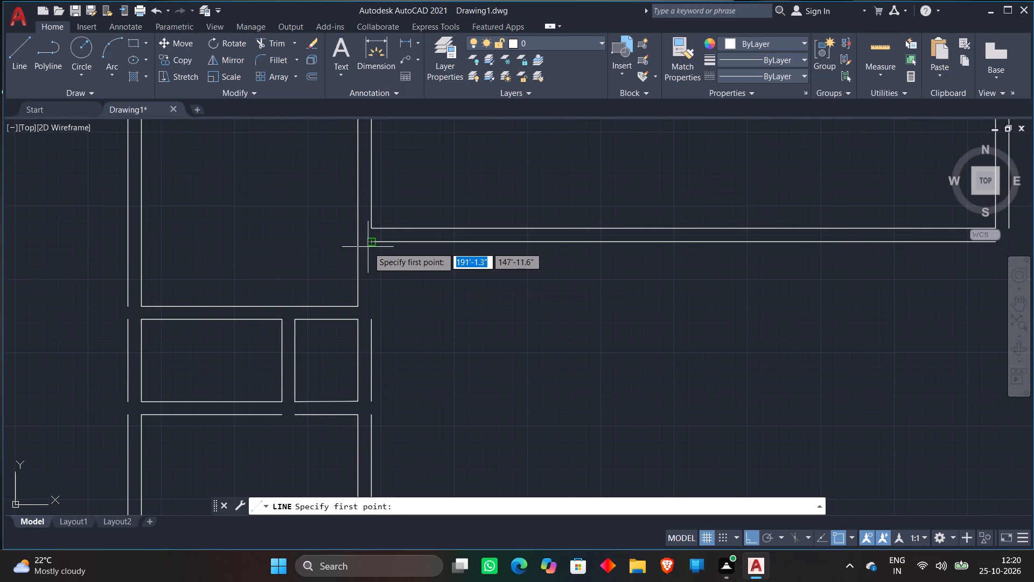
left_click(369, 245)
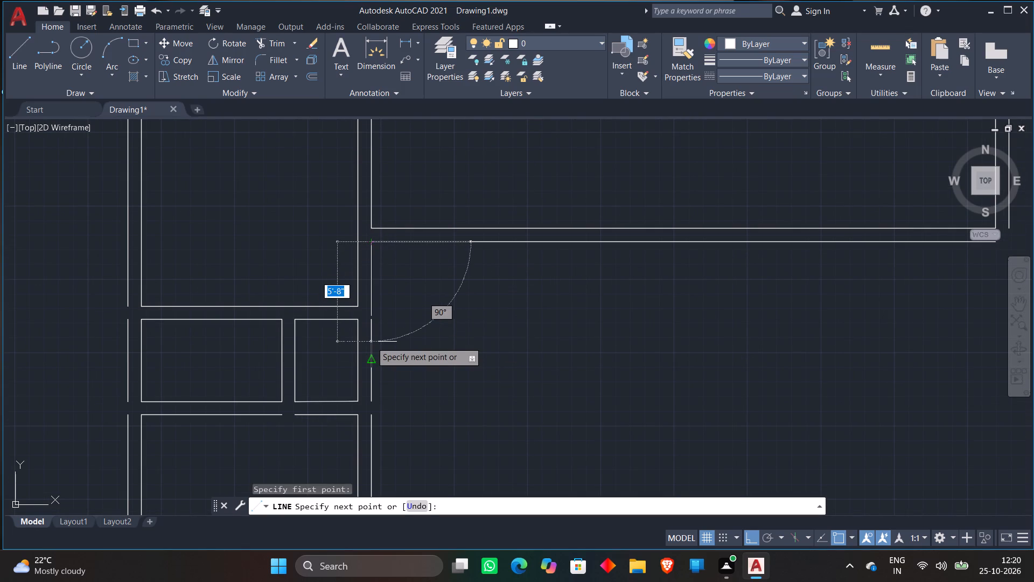
type("14'4\"")
key("Return")
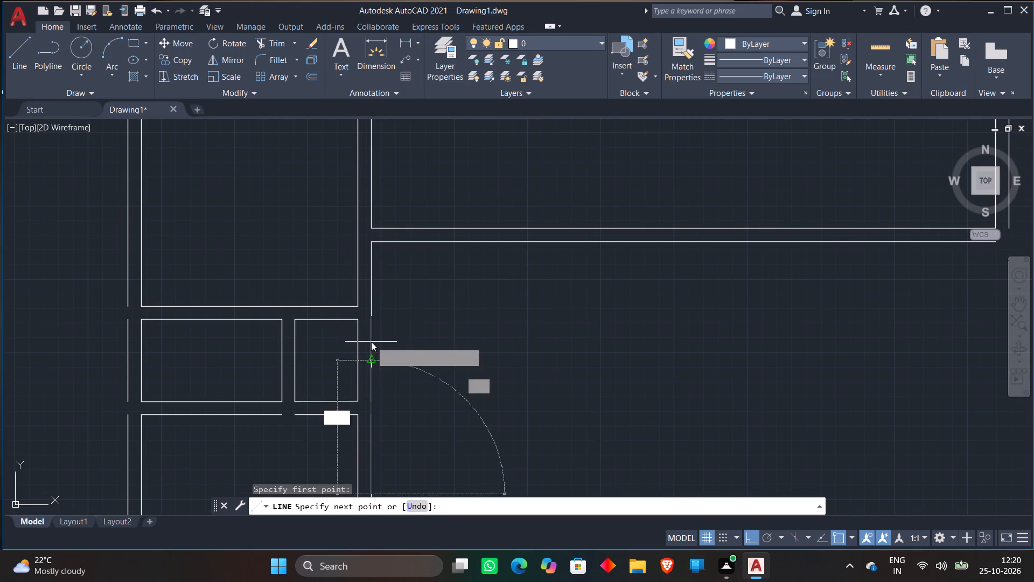
scroll(722, 321, "down", 3)
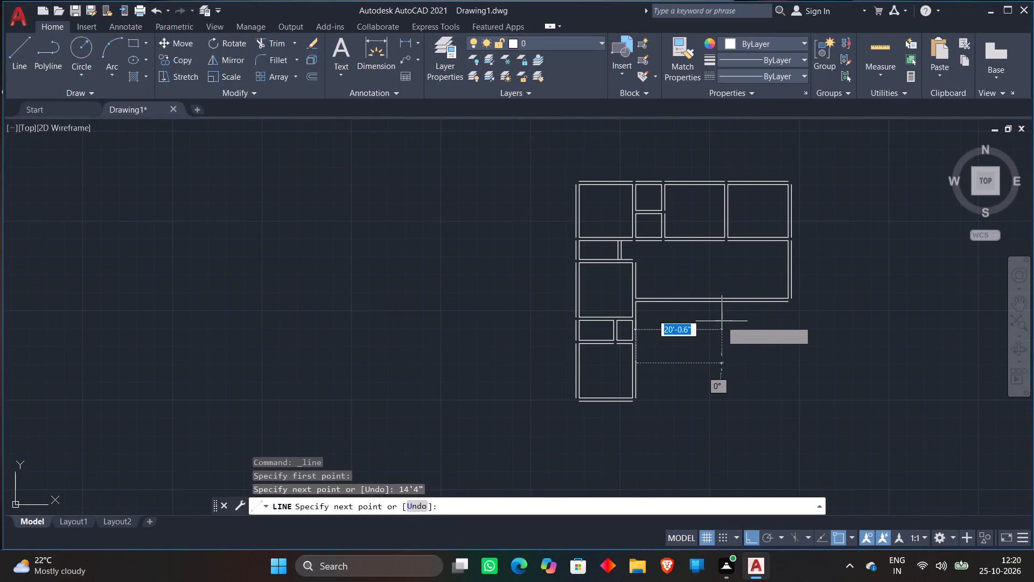
type("13'4\"")
key("Return")
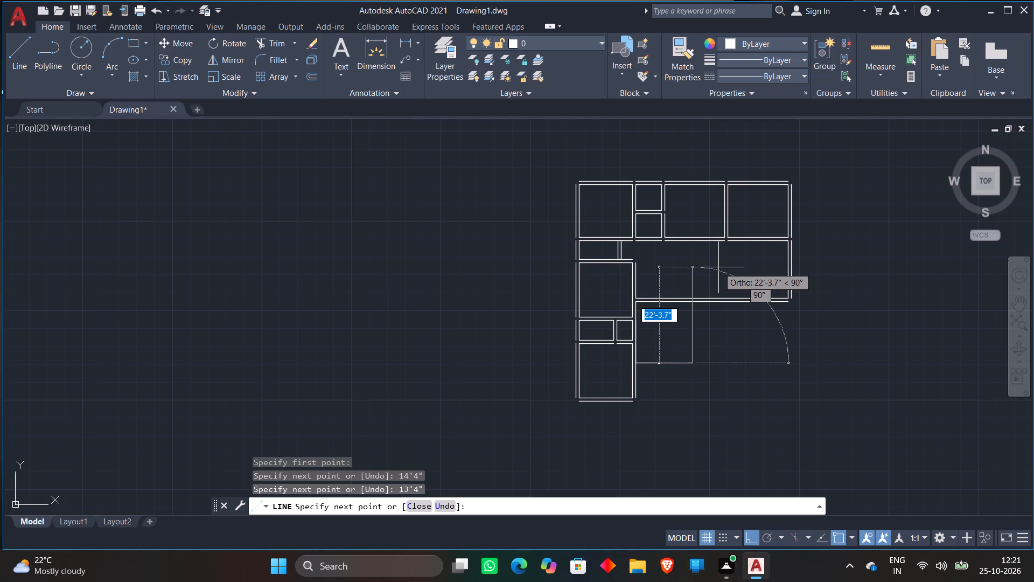
type("14'4\"")
key("Return")
key("space")
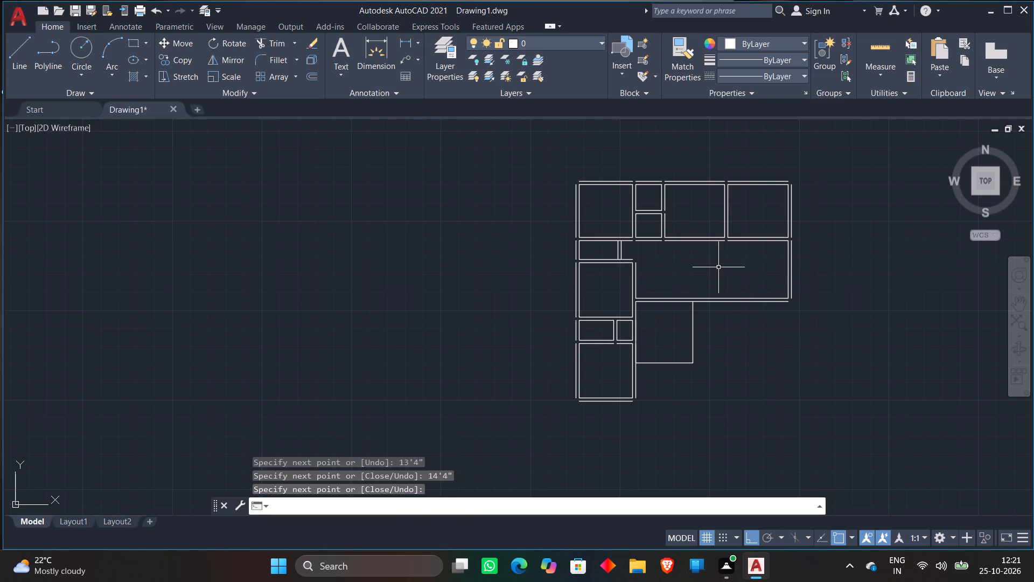
Offset the right and bottom sides of the new 13'4" by 14'4" room outward by 9".
scroll(646, 365, "up", 4)
scroll(589, 387, "up", 3)
scroll(675, 418, "up", 2)
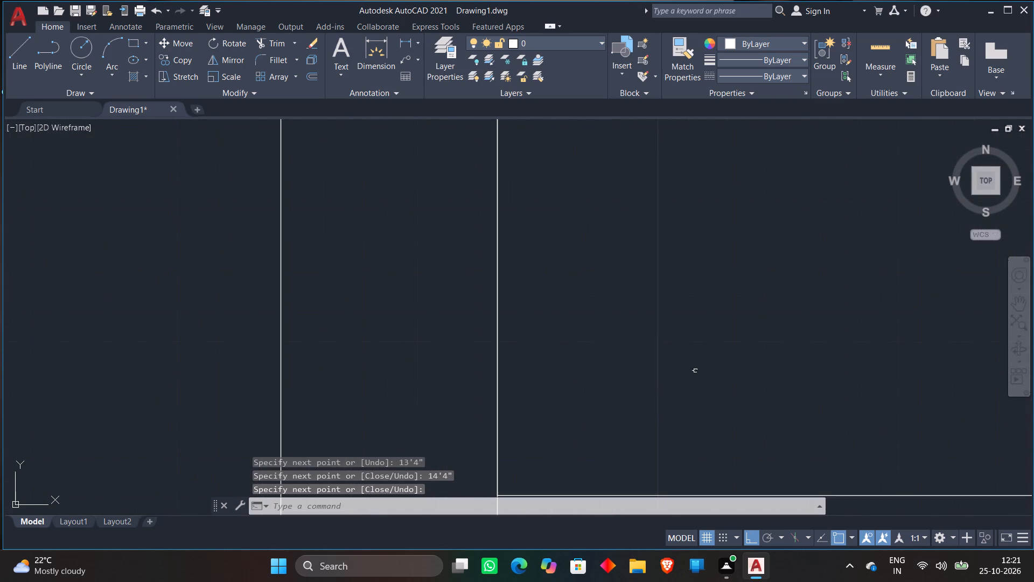
scroll(696, 366, "down", 15)
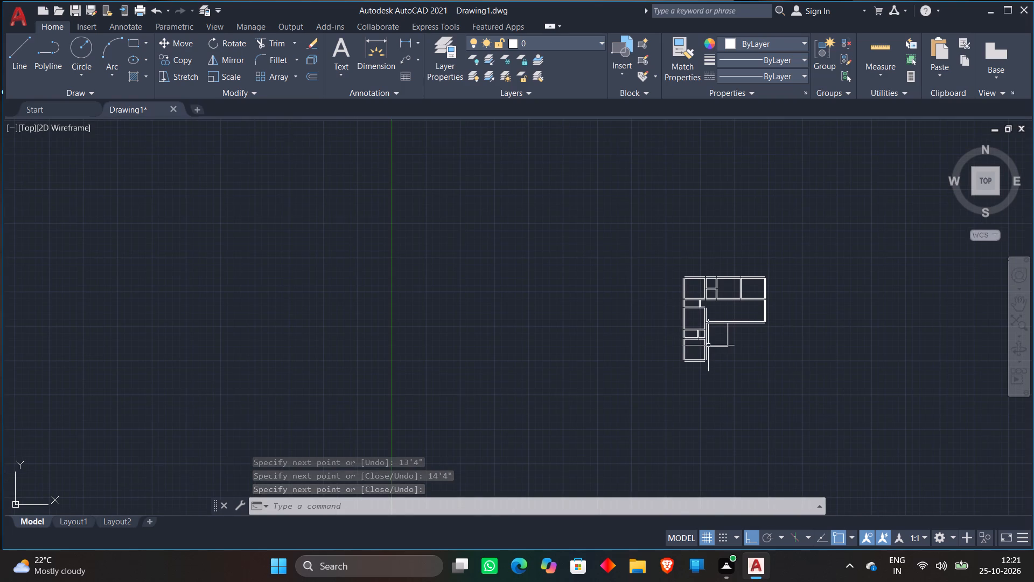
left_click(312, 81)
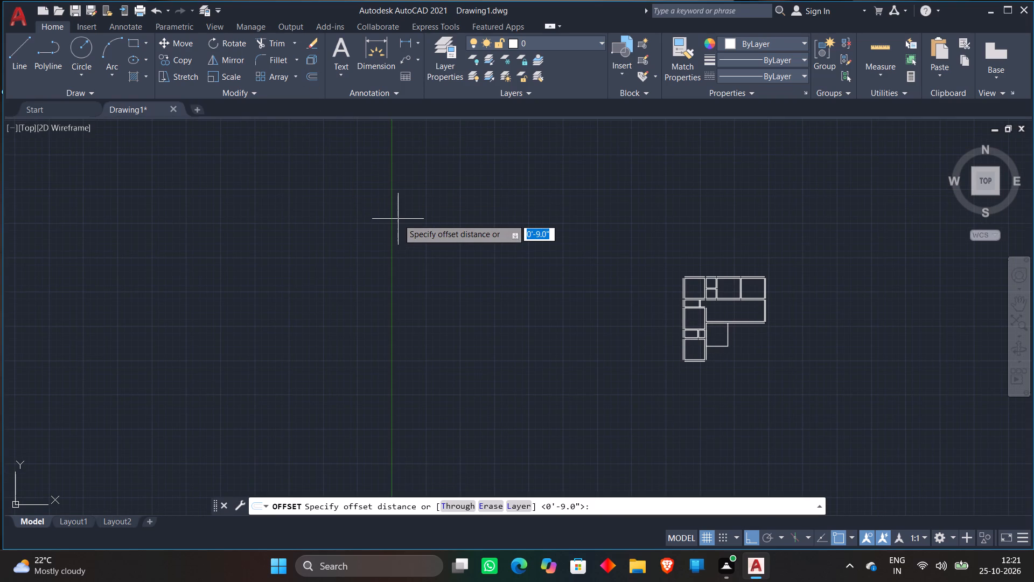
key("Return")
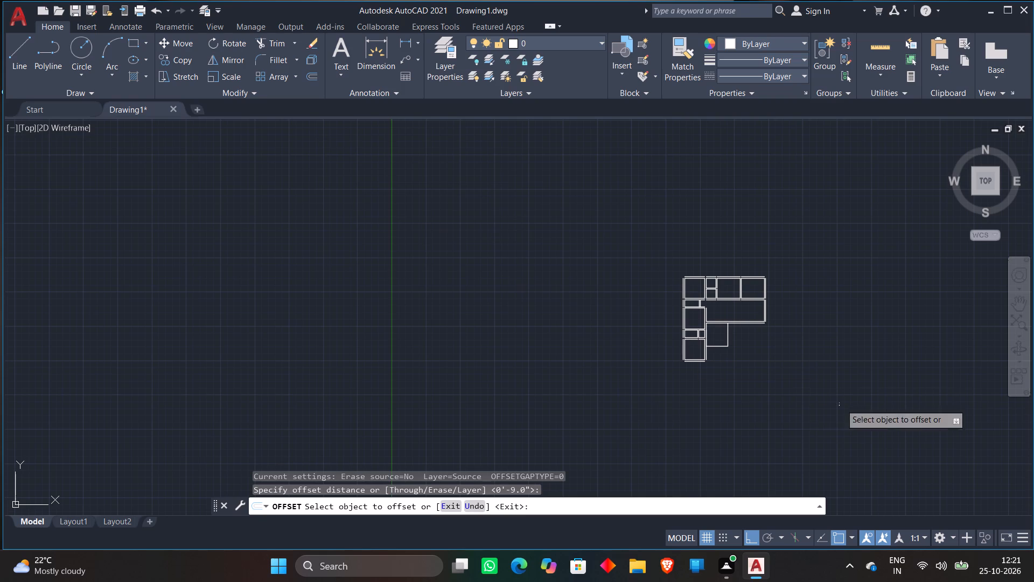
scroll(738, 350, "up", 4)
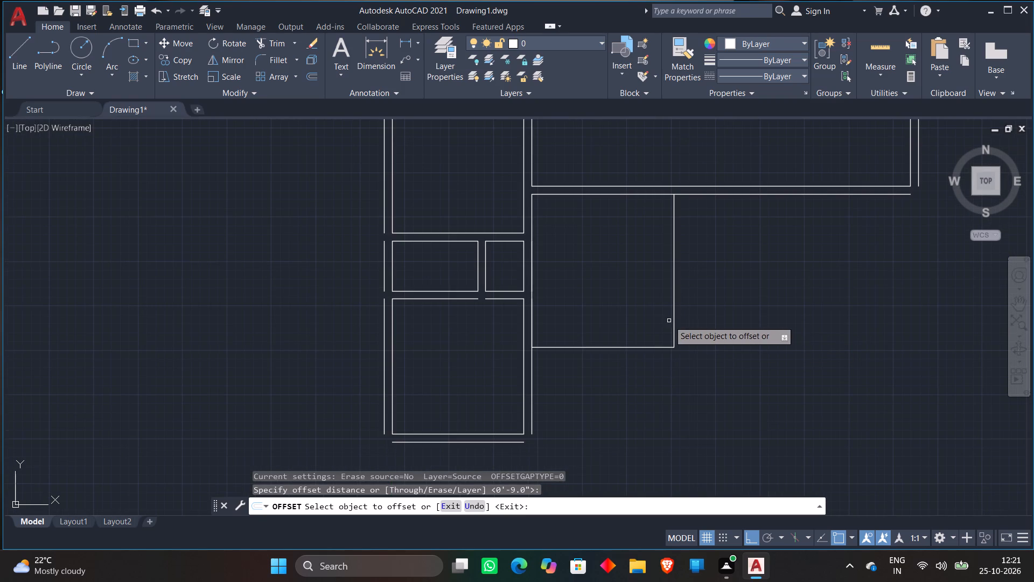
left_click(674, 321)
left_click(826, 303)
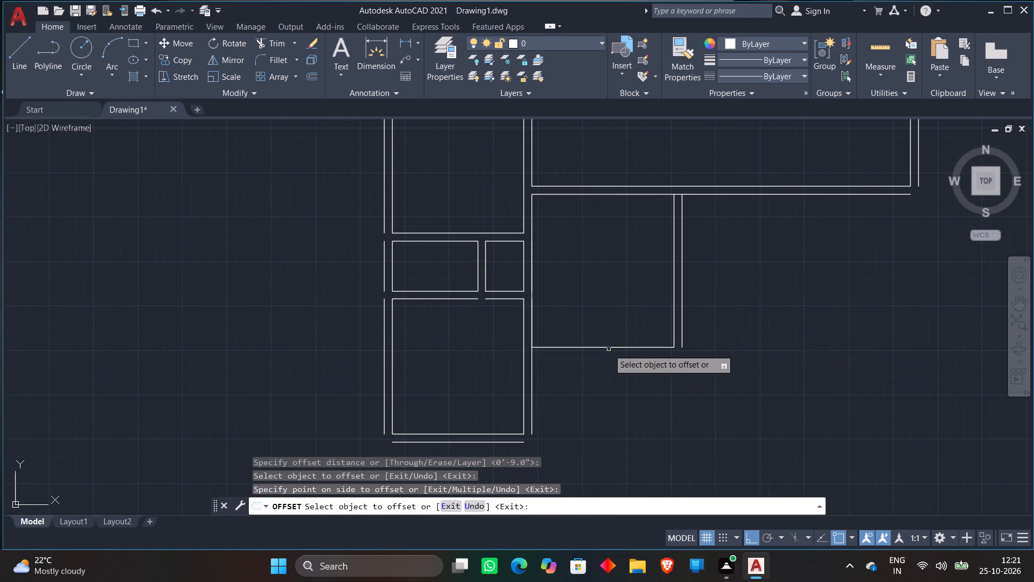
left_click(609, 349)
left_click(577, 404)
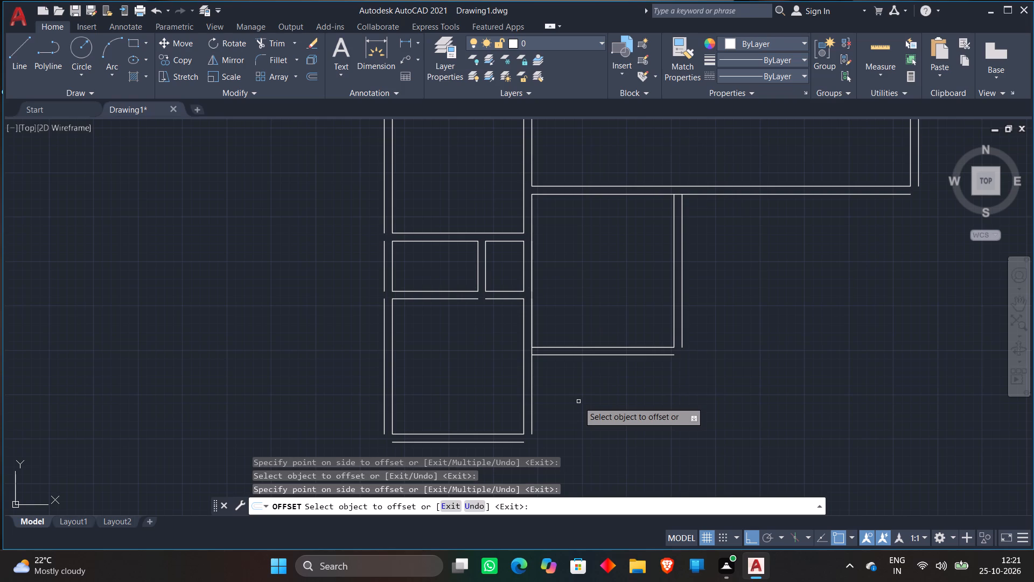
key("space")
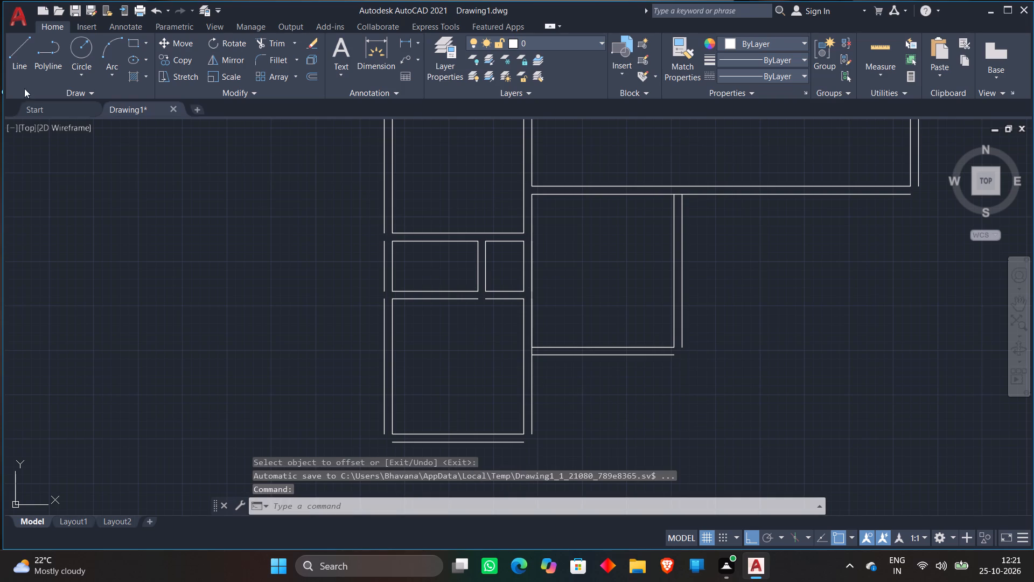
Draw a horizontal line rightward from the bottom end of the left column's outer right wall line, past the new room's right wall.
left_click(20, 67)
middle_click_drag(636, 421, 635, 421)
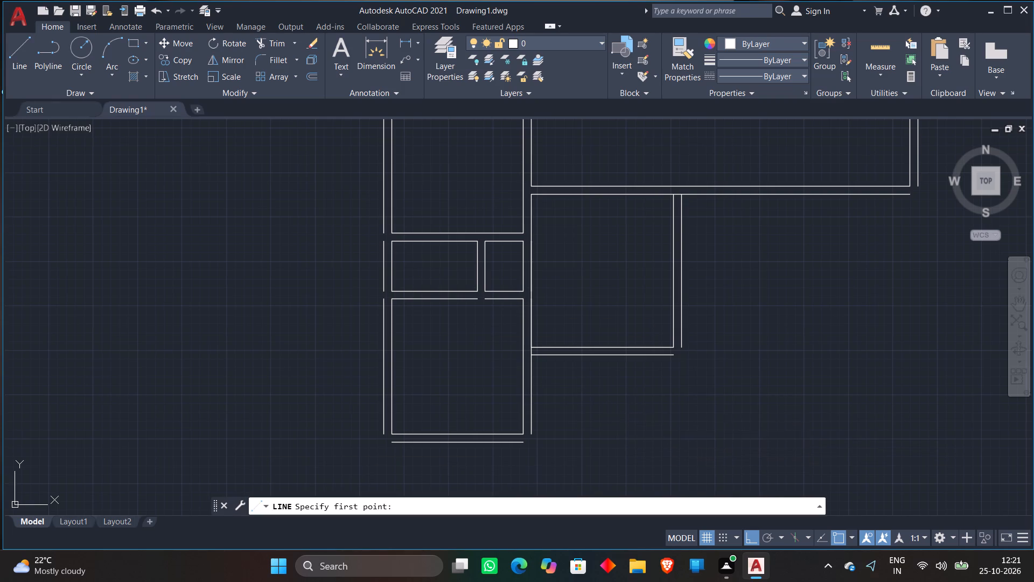
middle_click_drag(635, 421, 626, 373)
scroll(561, 398, "up", 1)
left_click(494, 384)
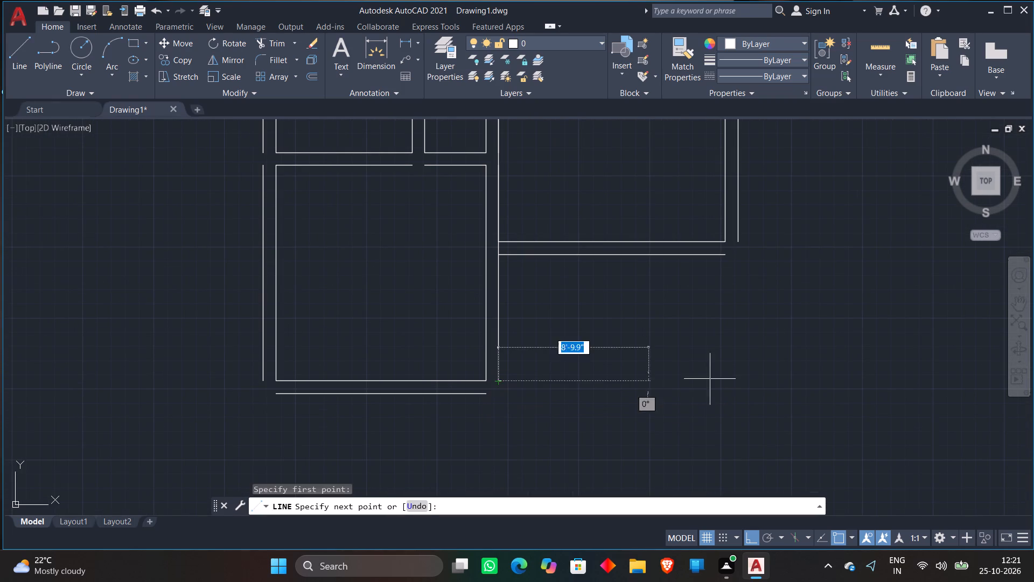
left_click(775, 379)
key("space")
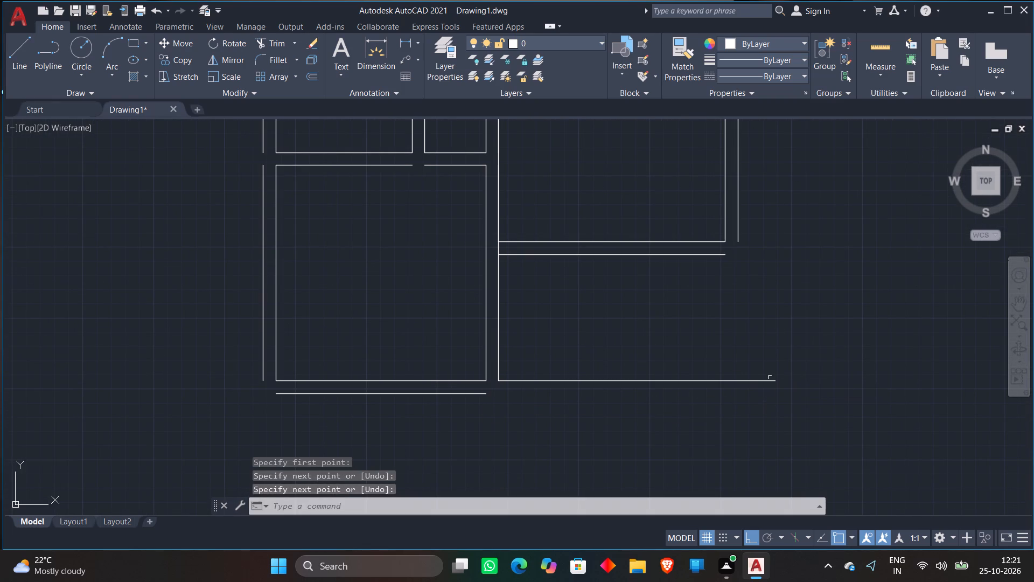
Trim the left column's outer right wall line between the two bottom wall lines of the 14'4" deep room.
scroll(561, 287, "down", 3)
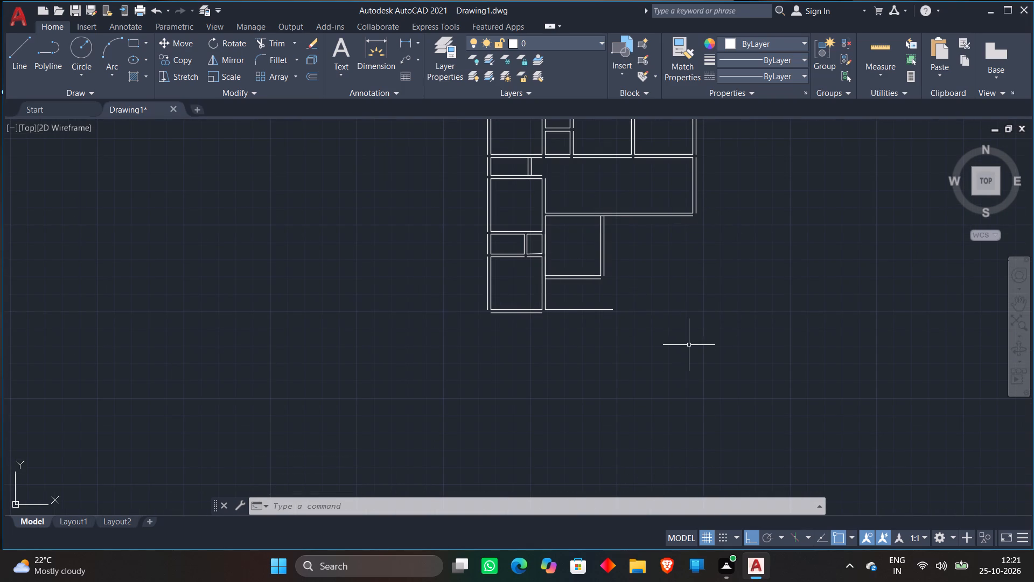
scroll(609, 294, "up", 2)
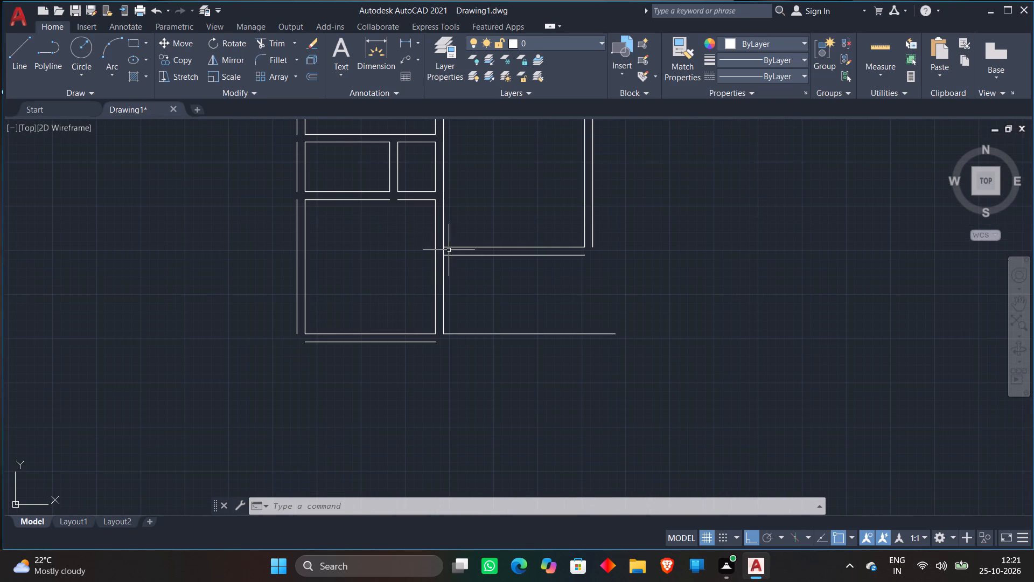
left_click(256, 44)
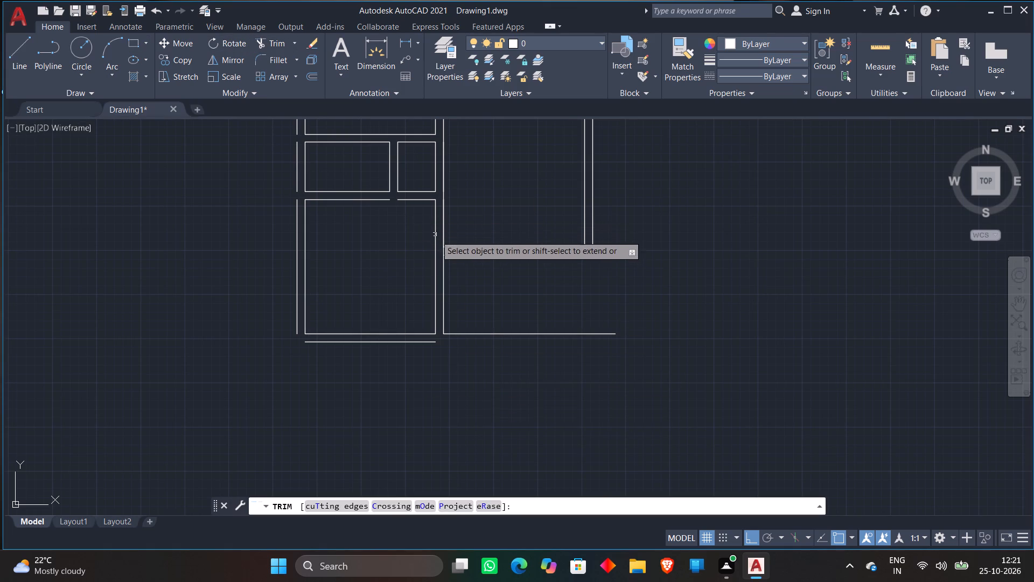
scroll(441, 246, "up", 4)
left_click(423, 280)
left_click(474, 269)
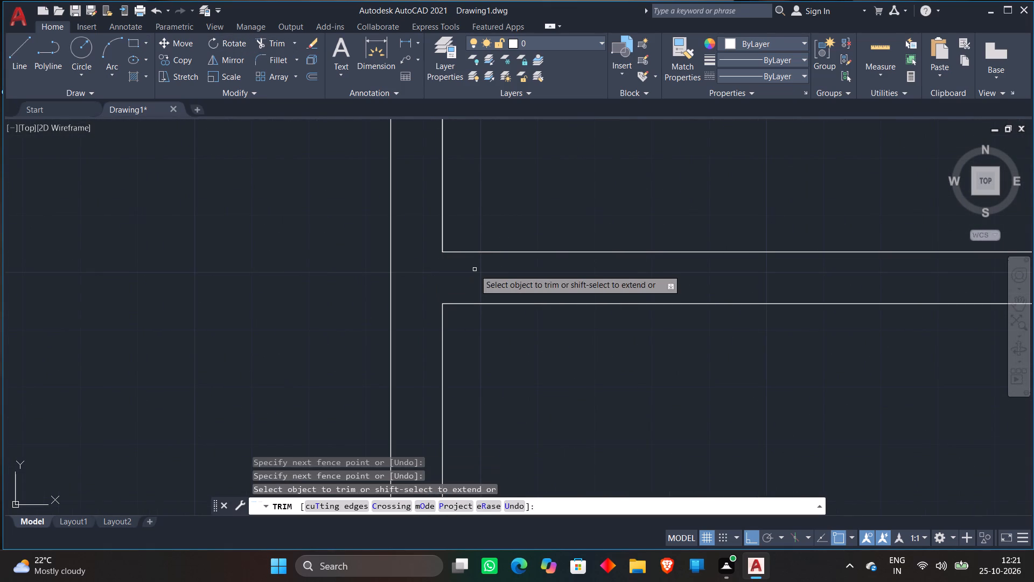
Offset the left side of the space below the 14'4" deep room 3' to the right.
left_click(307, 74)
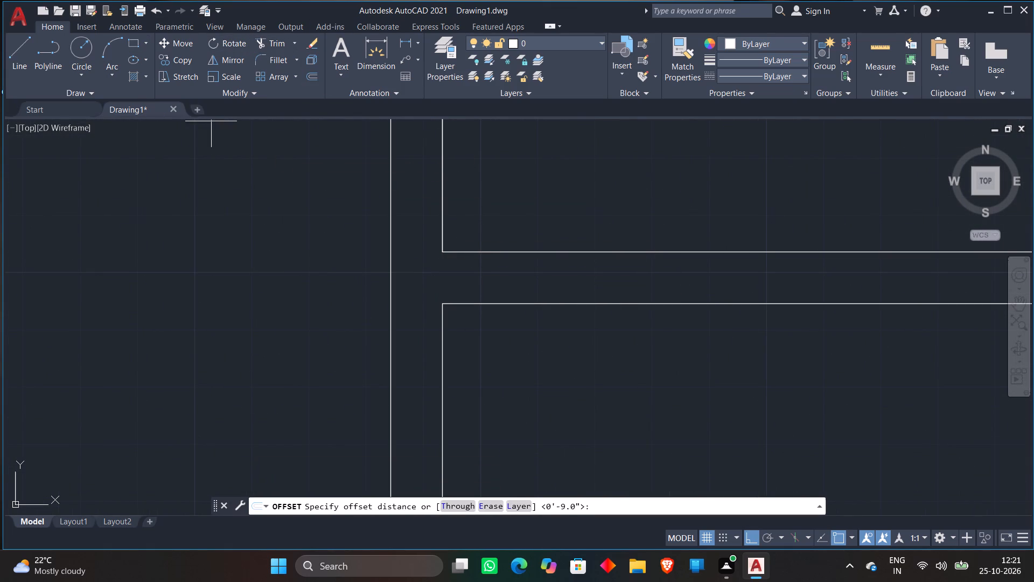
type("3'")
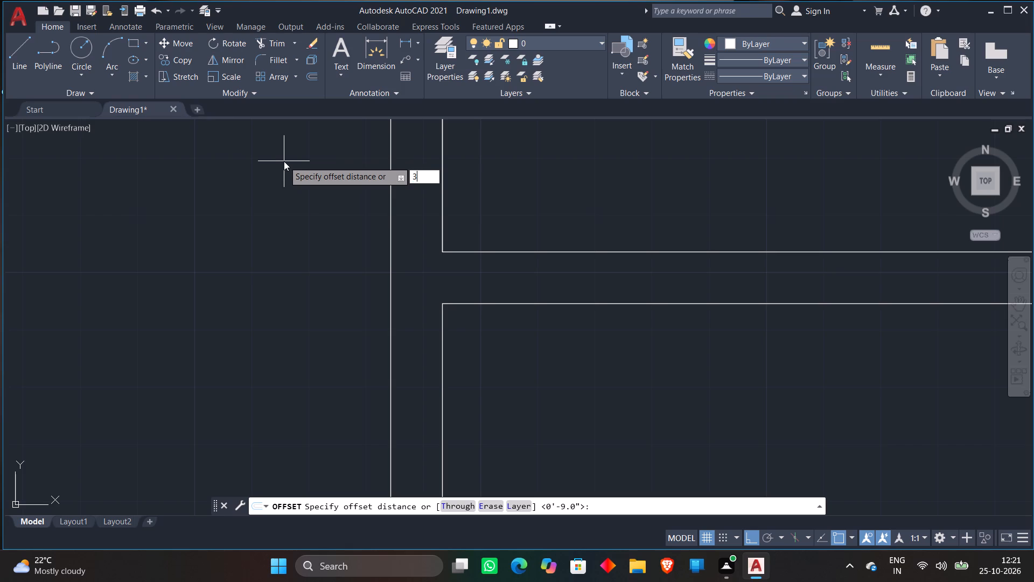
key("Return")
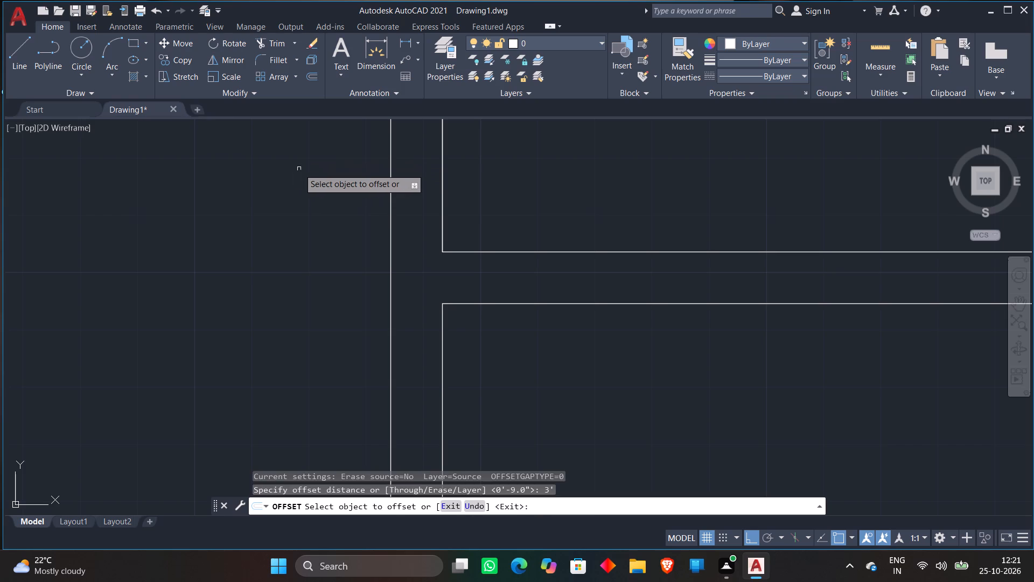
scroll(313, 197, "down", 4)
scroll(366, 291, "up", 1)
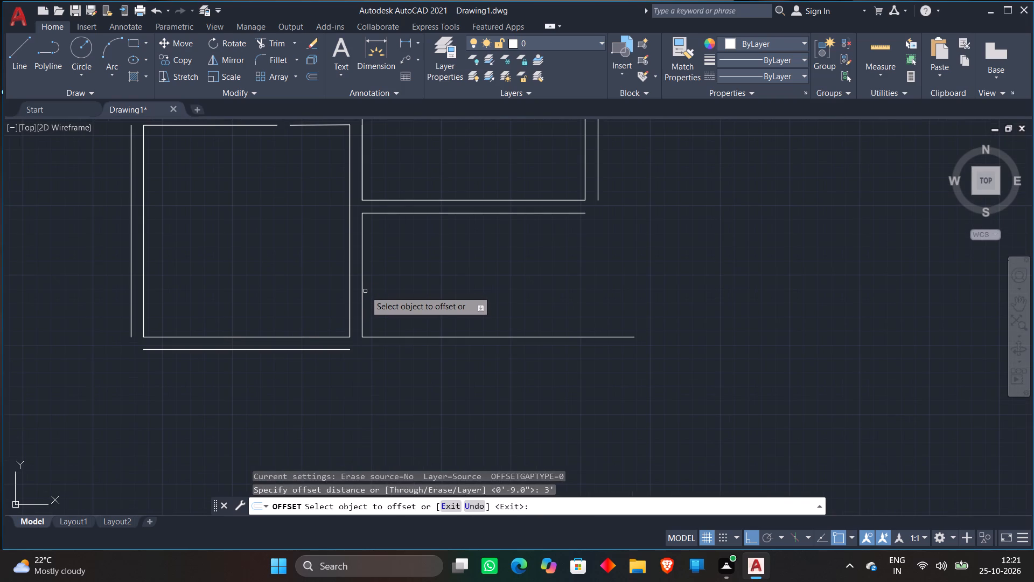
left_click(362, 292)
left_click(526, 292)
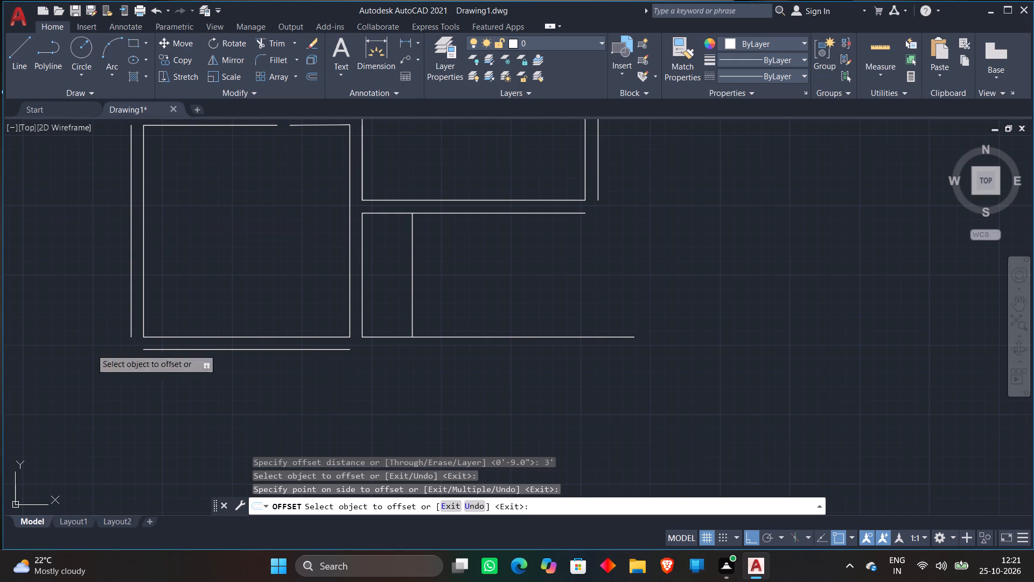
Offset the line 3' inside the stair space repeatedly to the right at 1' spacing, making eleven tread lines.
left_click(317, 75)
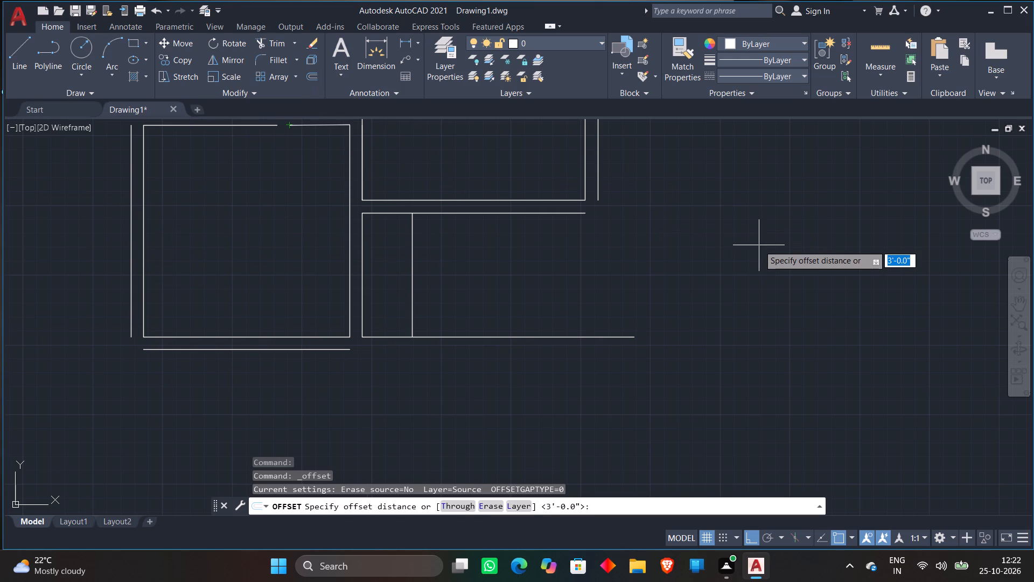
type("1'")
key("Return")
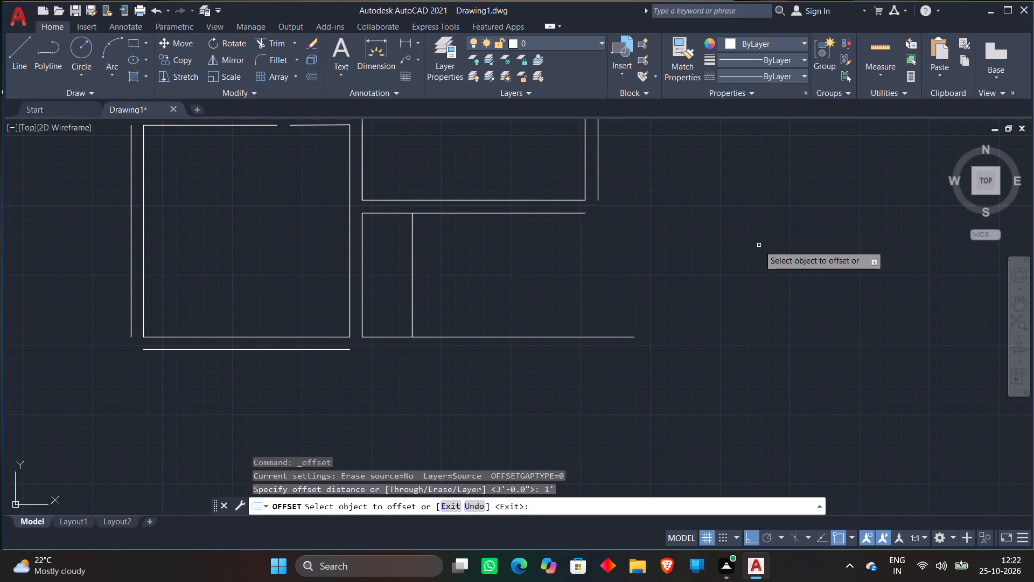
left_click(414, 281)
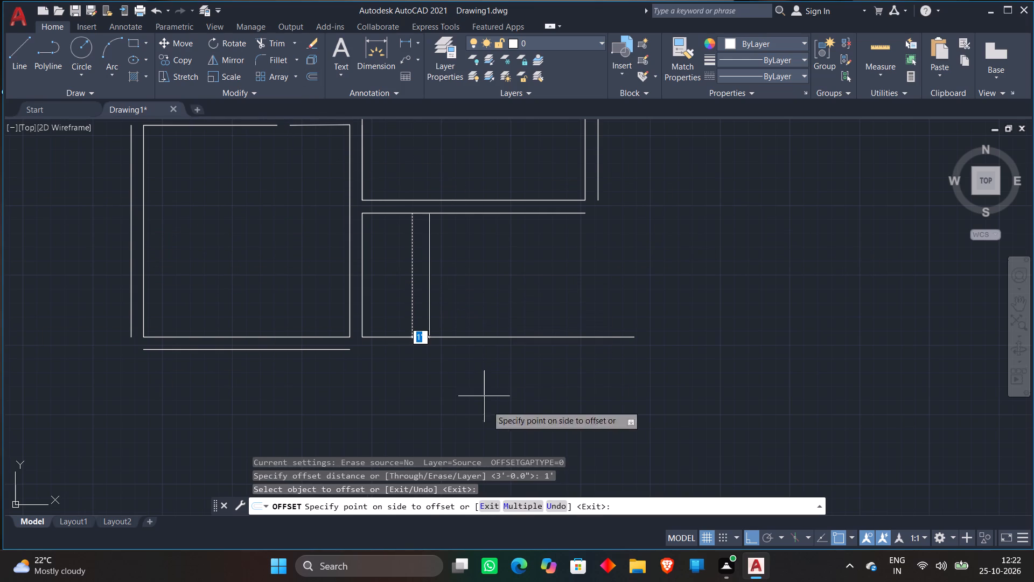
left_click(512, 505)
left_click(708, 274)
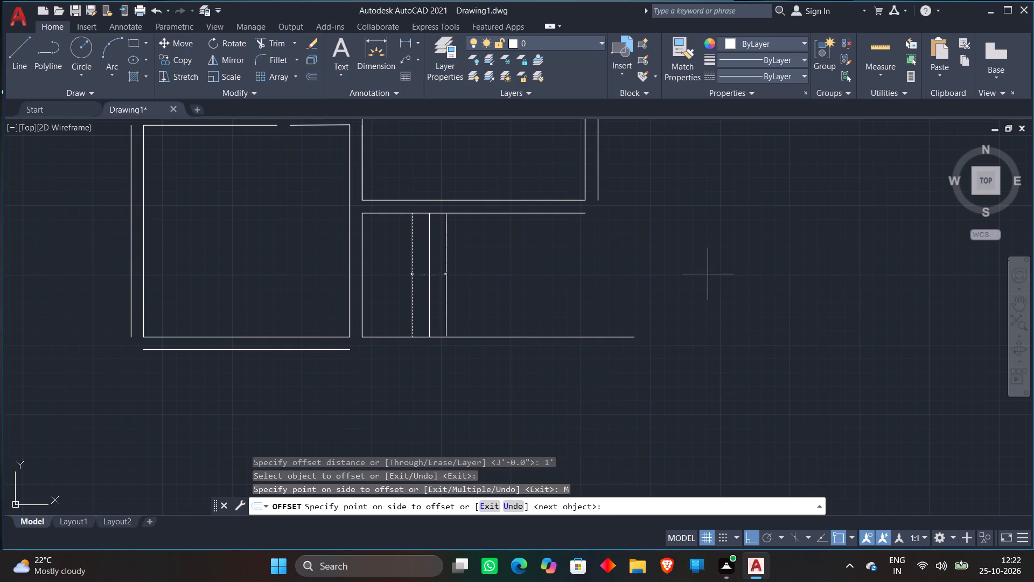
triple_click(709, 258)
left_click(709, 258)
triple_click(710, 254)
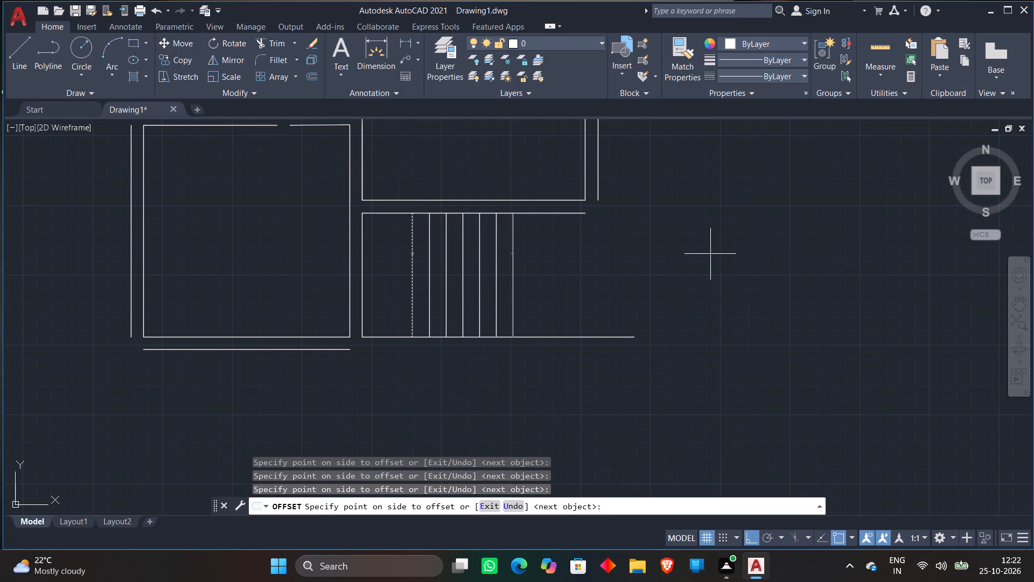
double_click(710, 254)
left_click(714, 253)
left_click(714, 251)
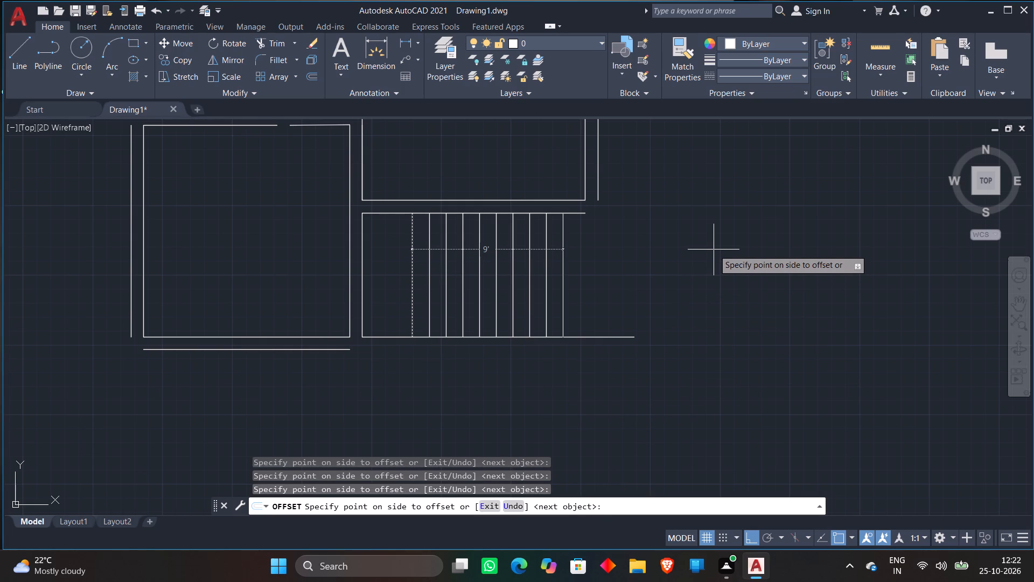
left_click(714, 250)
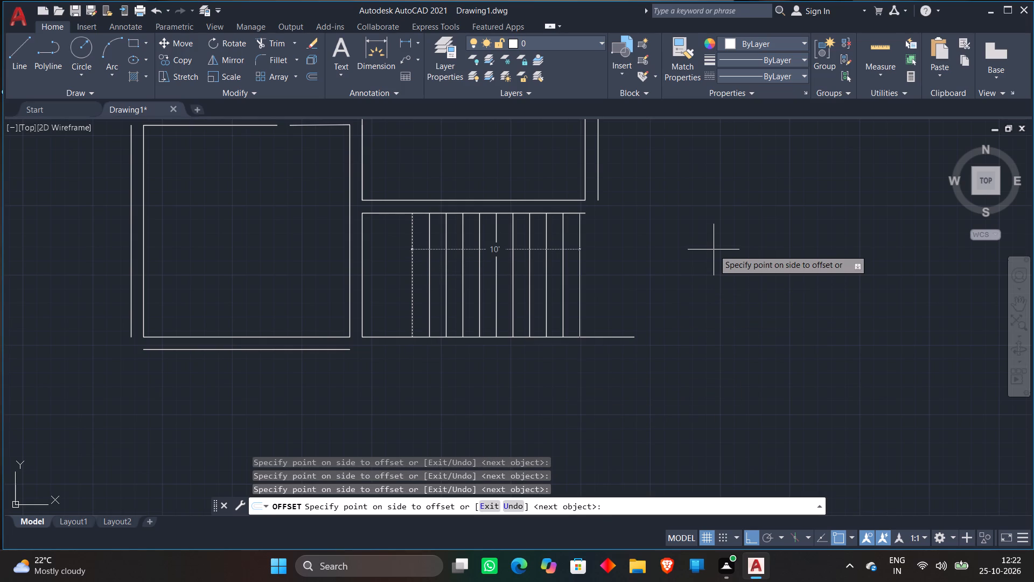
left_click(714, 250)
left_click(714, 250)
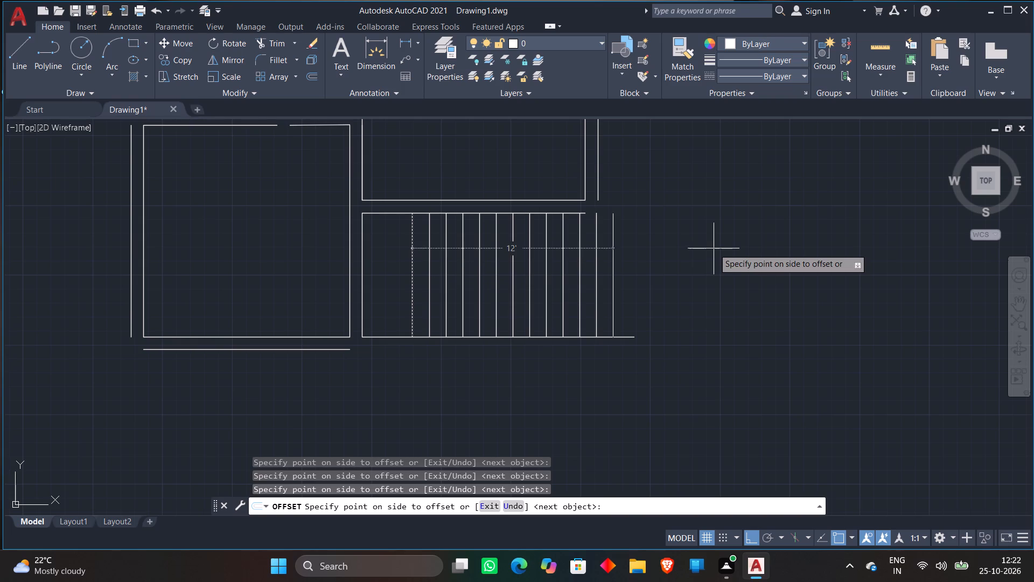
key("space")
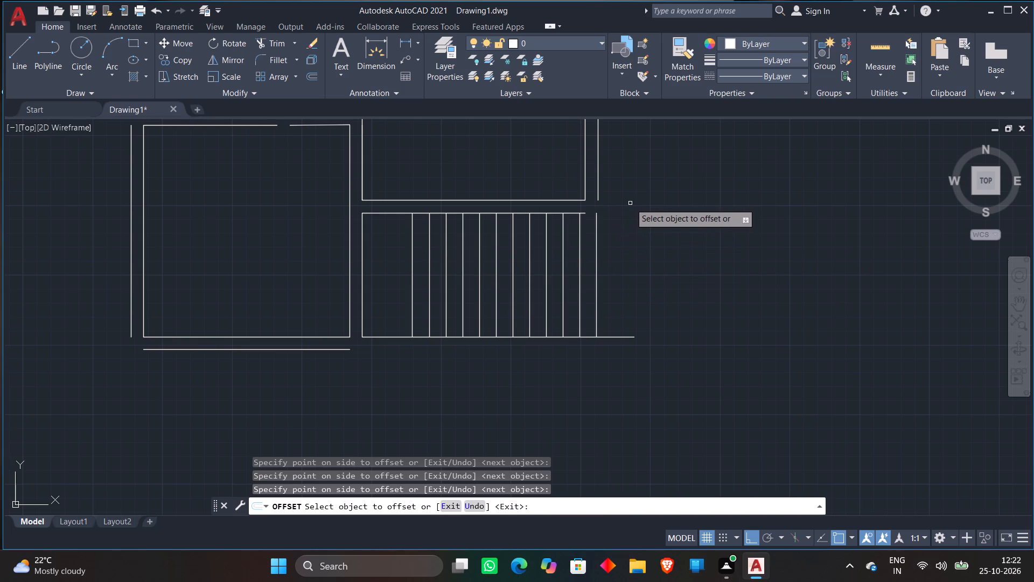
key("Escape")
Fillet the 14'4" deep room's outer right wall line with the top line of the stair space into a corner.
left_click(271, 57)
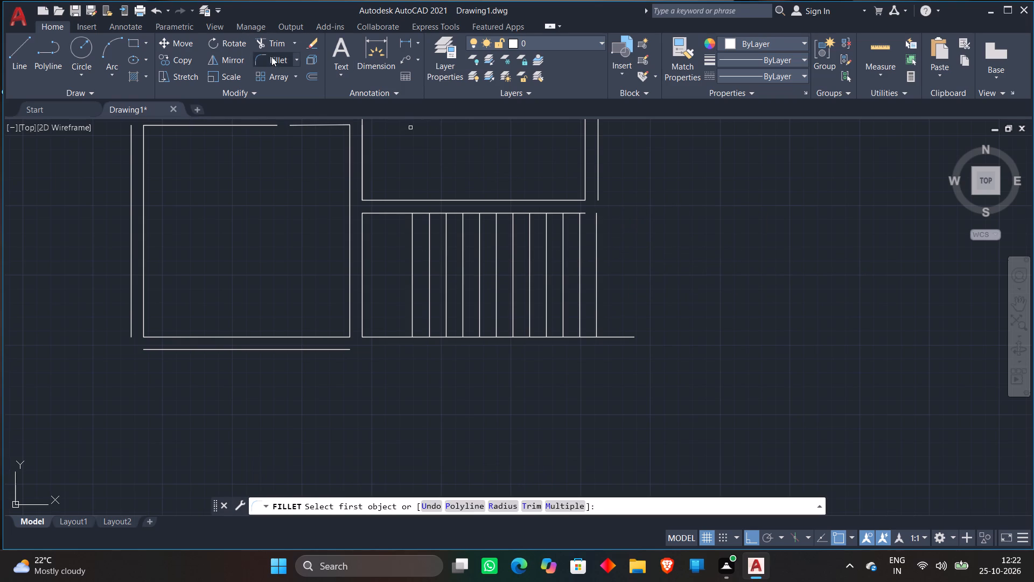
left_click(597, 192)
left_click(581, 211)
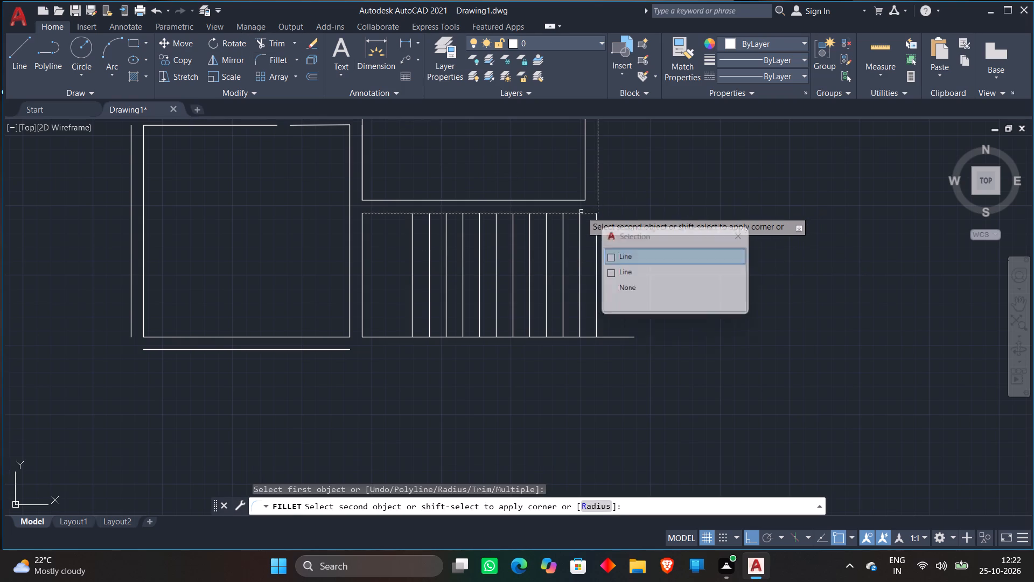
left_click(570, 213)
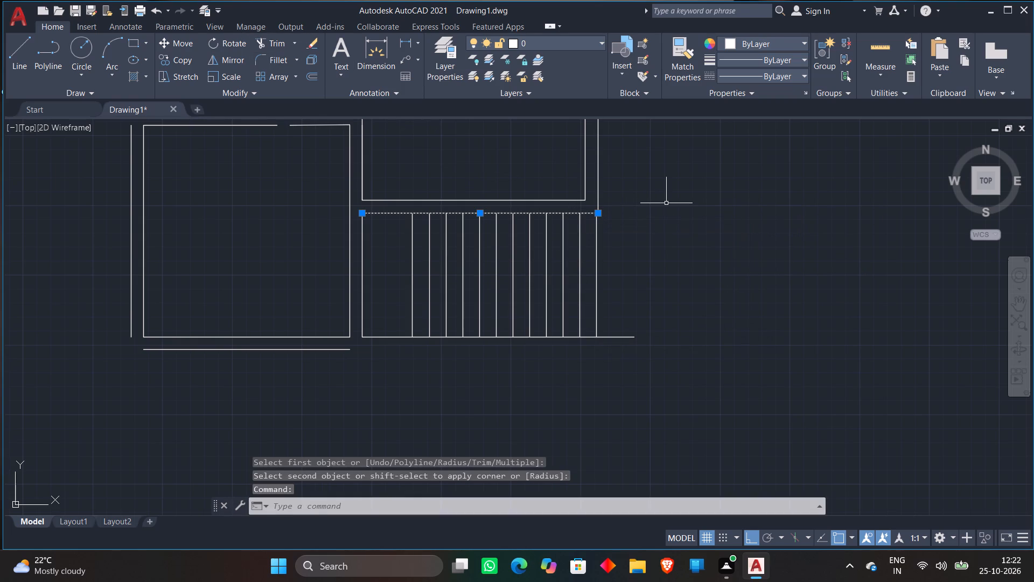
key("space")
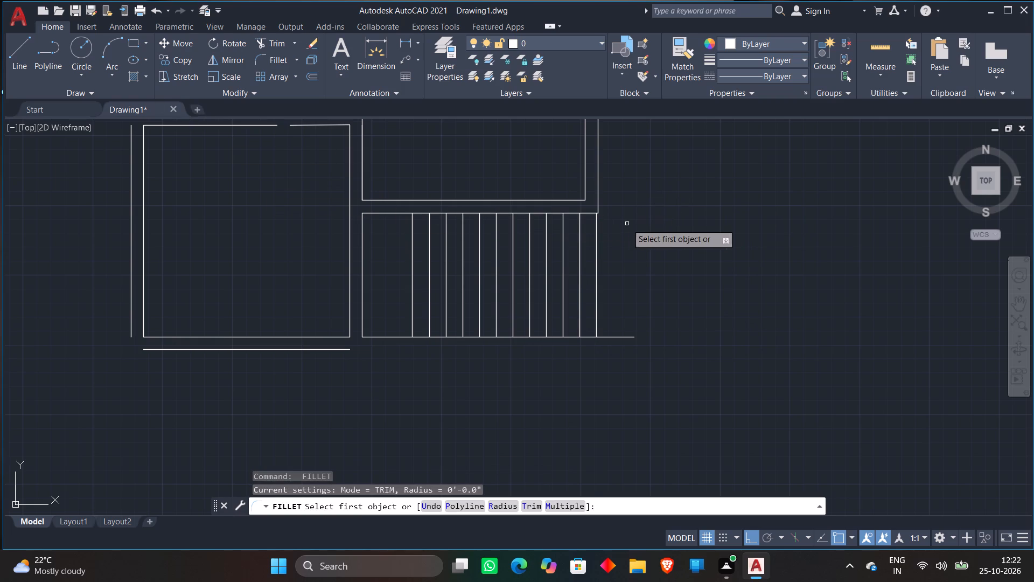
key("space")
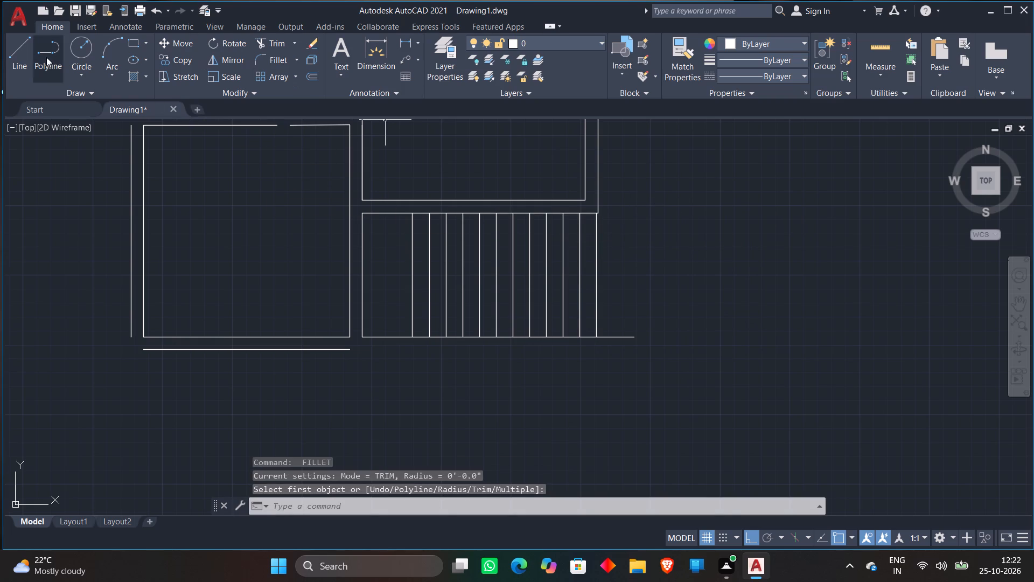
Draw a horizontal line through the midpoints of the stair treads, from the first tread to the last.
left_click(16, 60)
left_click(414, 276)
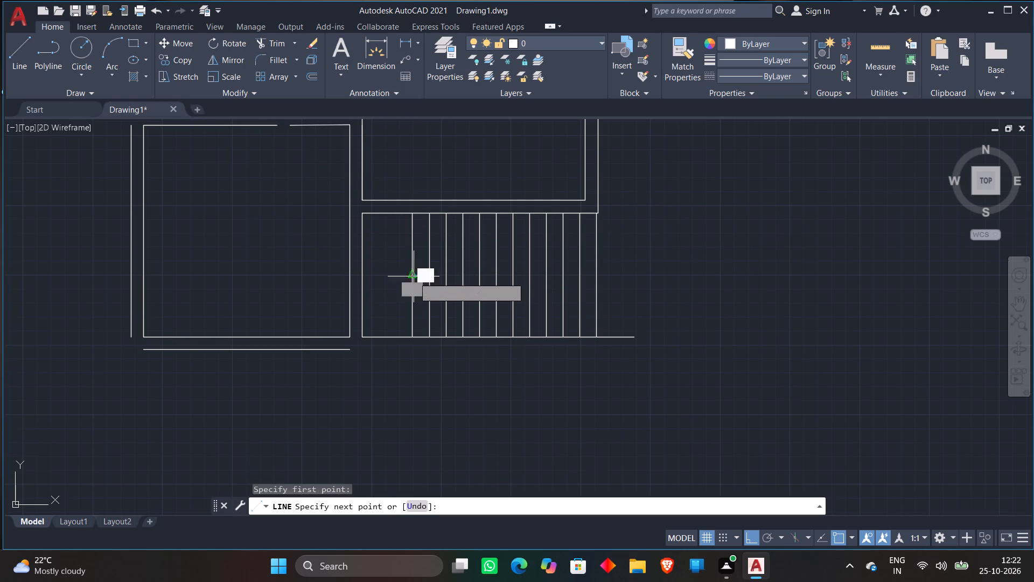
left_click(599, 276)
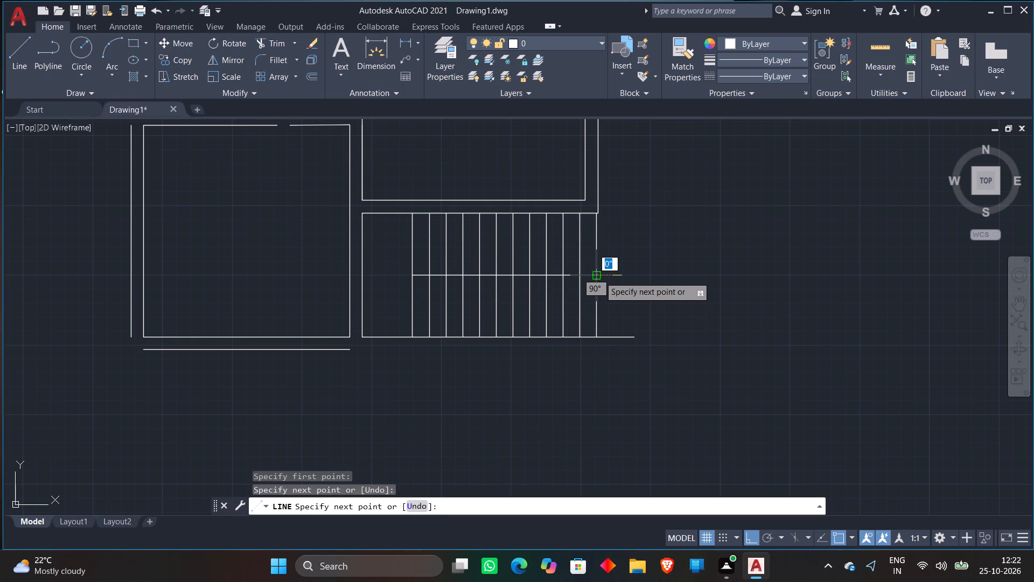
key("space")
Fillet the outer top and outer left wall lines into a corner at the plan's top-left room.
scroll(646, 264, "down", 3)
scroll(673, 212, "down", 1)
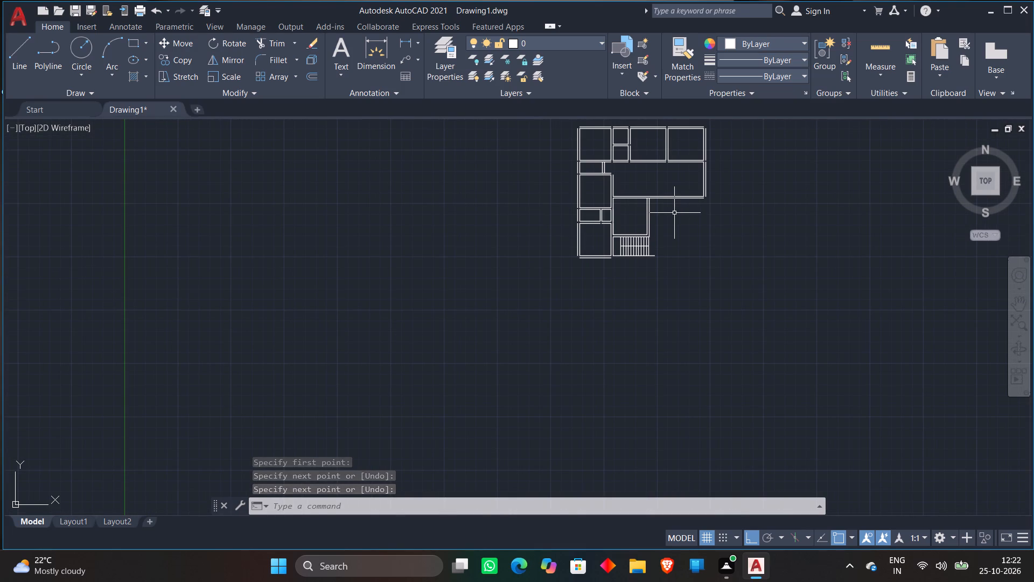
scroll(670, 216, "up", 2)
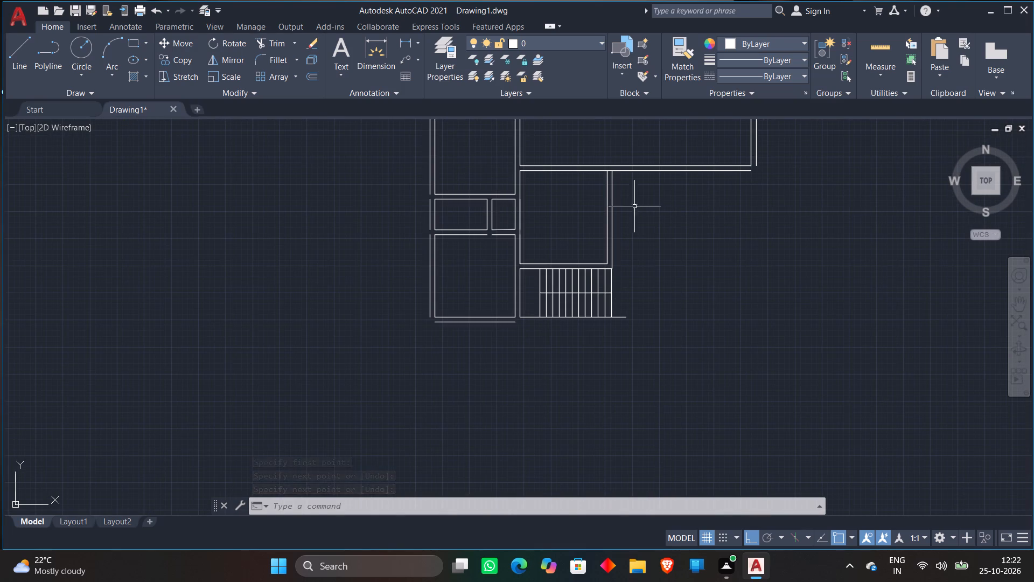
scroll(569, 193, "up", 1)
middle_click_drag(569, 193, 551, 423)
scroll(397, 221, "down", 1)
middle_click_drag(378, 205, 398, 268)
scroll(406, 226, "up", 2)
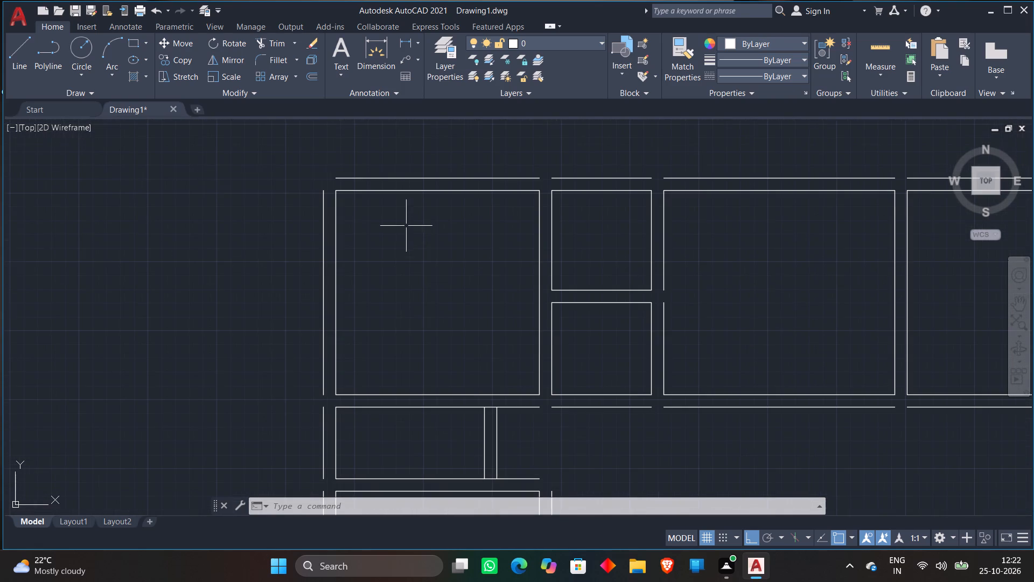
left_click(267, 55)
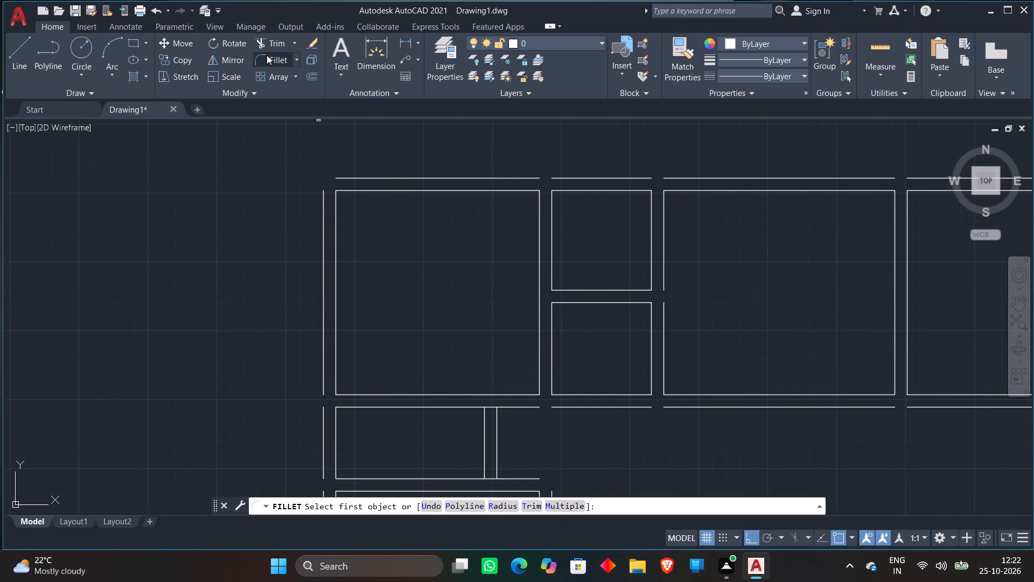
left_click(344, 177)
left_click(324, 191)
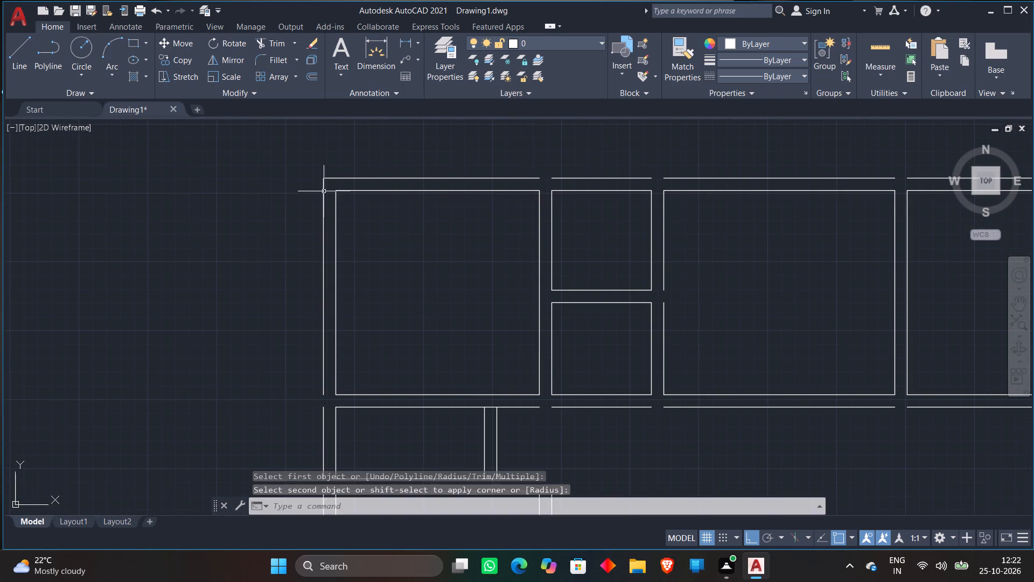
Fillet the outer top and outer right wall lines into a corner at the plan's top-right room.
scroll(312, 156, "down", 3)
left_click(273, 59)
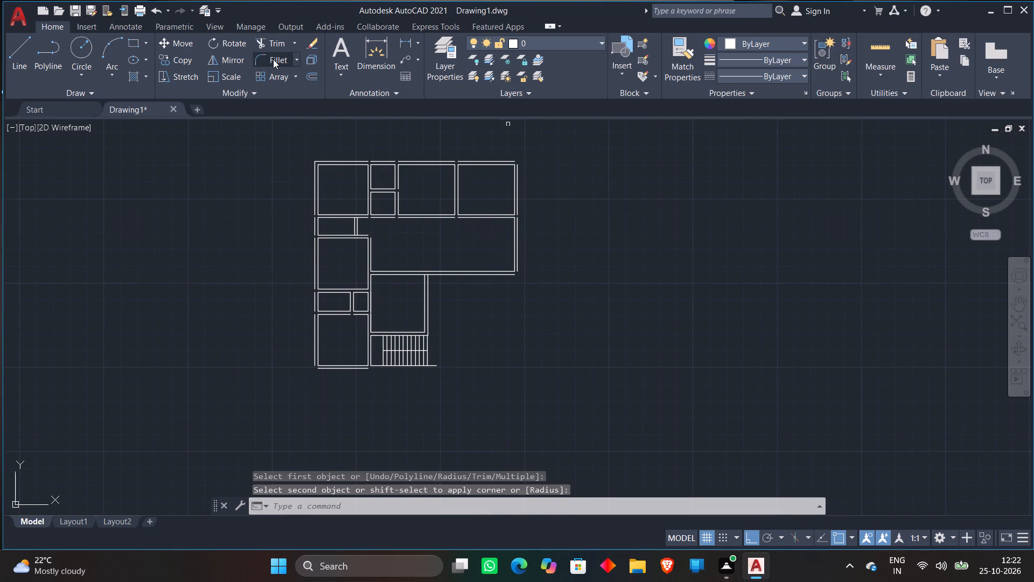
scroll(497, 155, "up", 3)
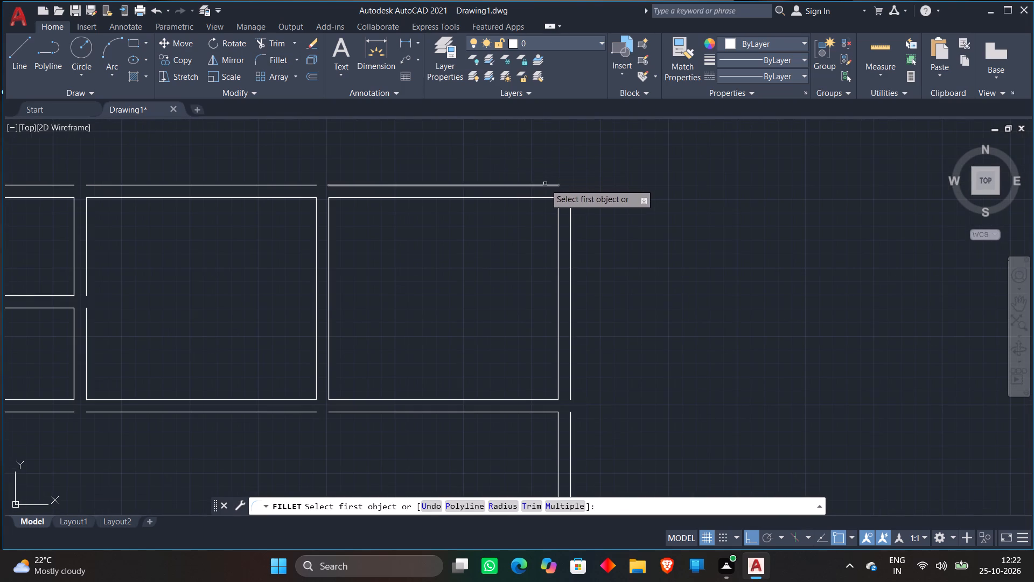
left_click(546, 184)
left_click(570, 207)
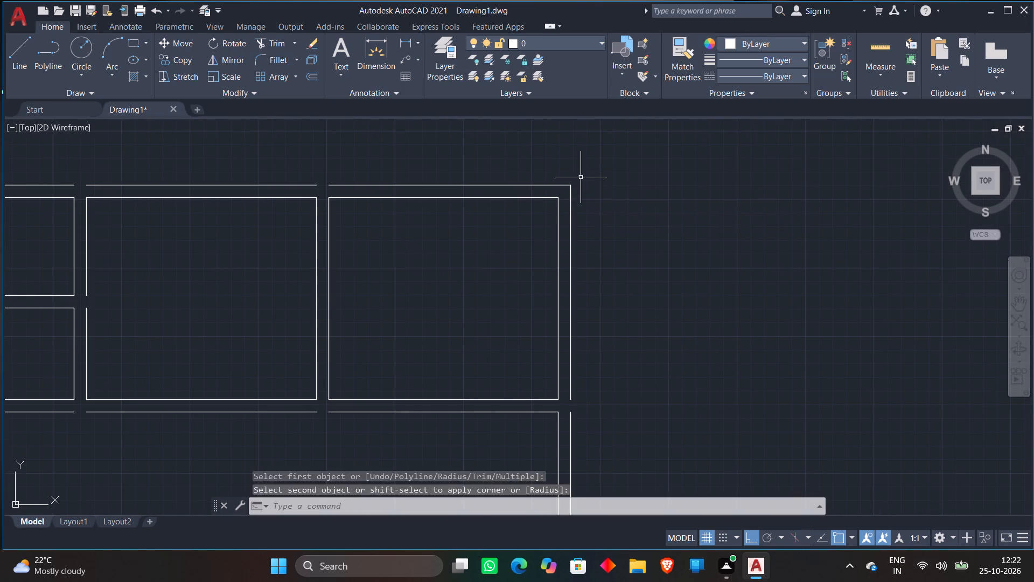
Fillet the outer right and outer bottom wall lines into a corner at the large room's bottom-right.
scroll(581, 177, "down", 2)
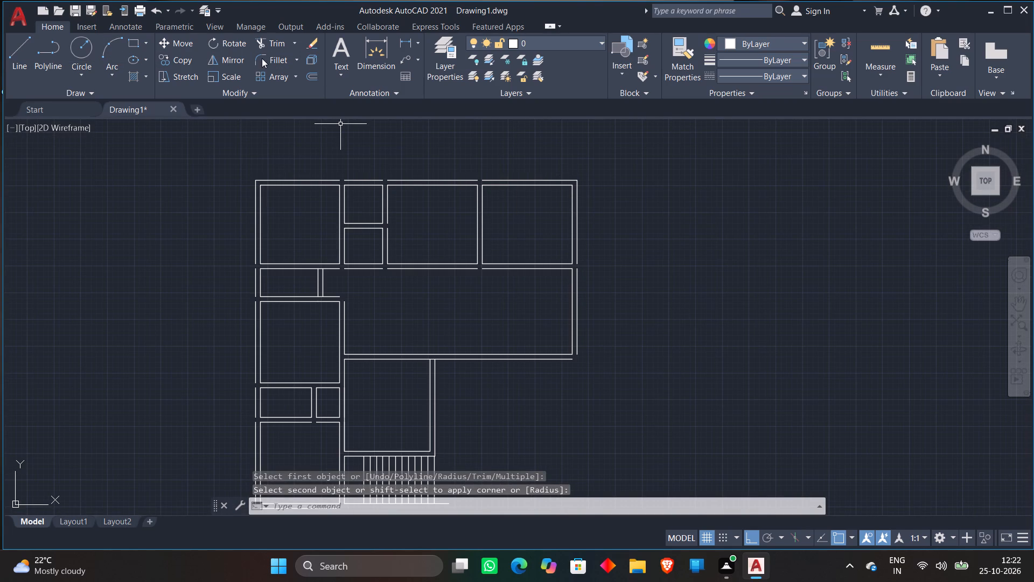
left_click(273, 61)
scroll(568, 366, "up", 3)
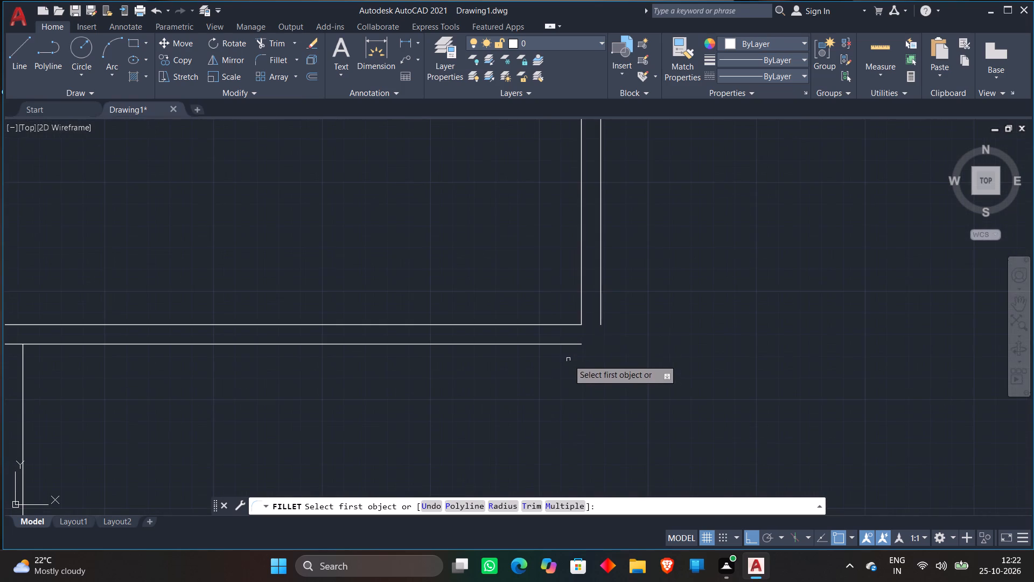
left_click(601, 315)
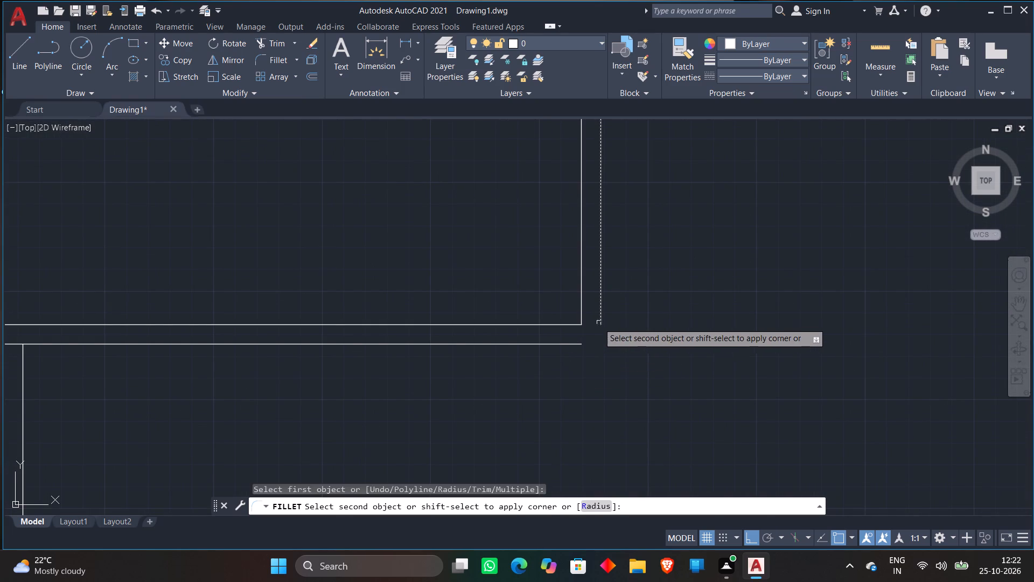
left_click(578, 345)
Fillet the lower wall line of the passage beside the upper small left-column room with the large room's left wall line.
scroll(725, 262, "down", 3)
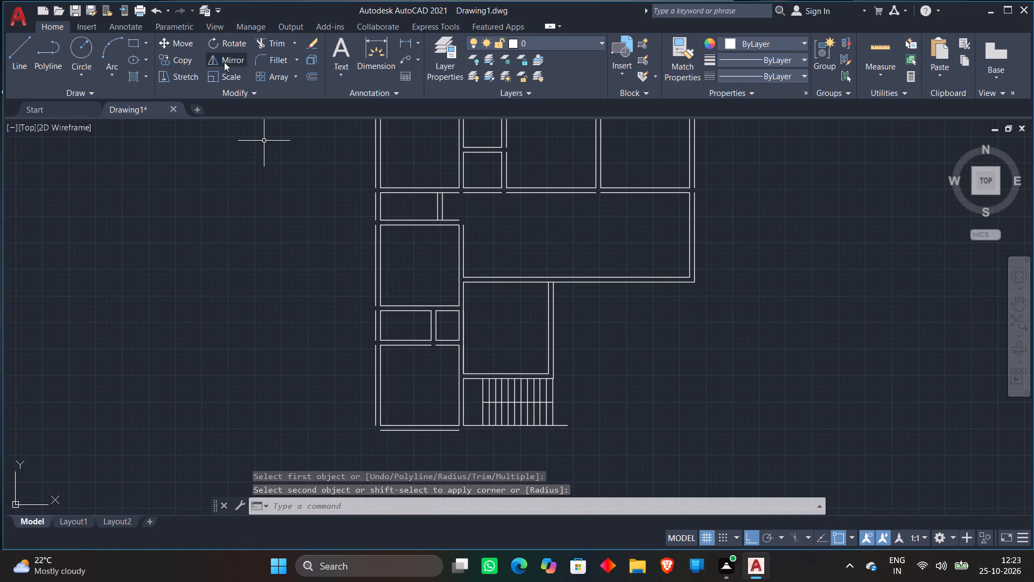
left_click(259, 58)
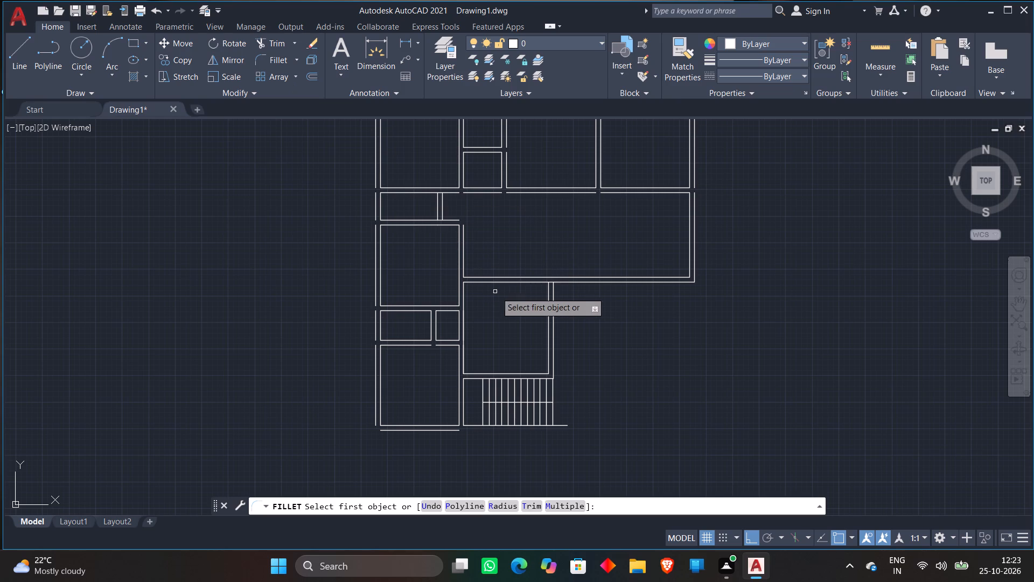
scroll(437, 211, "up", 3)
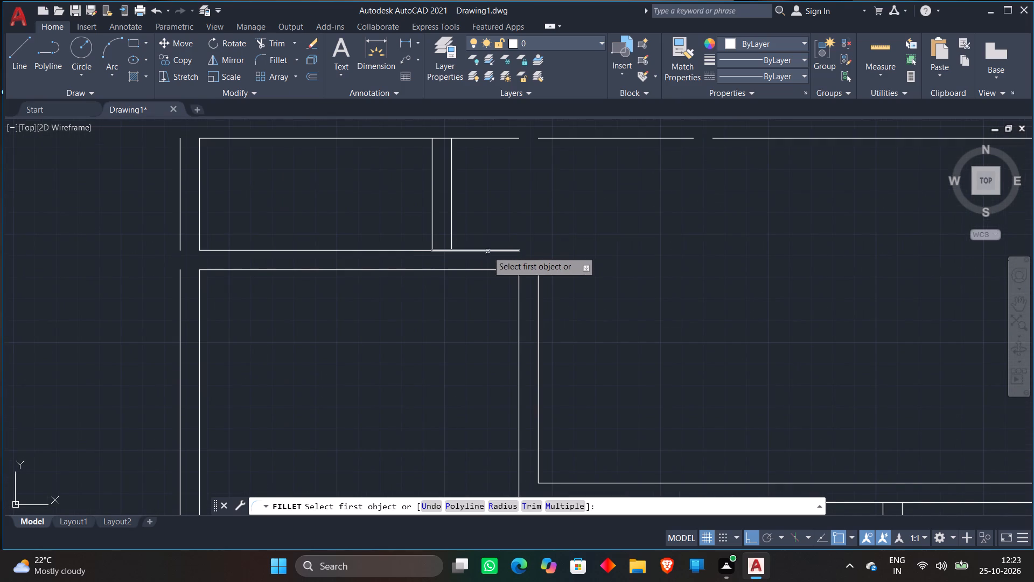
left_click(498, 250)
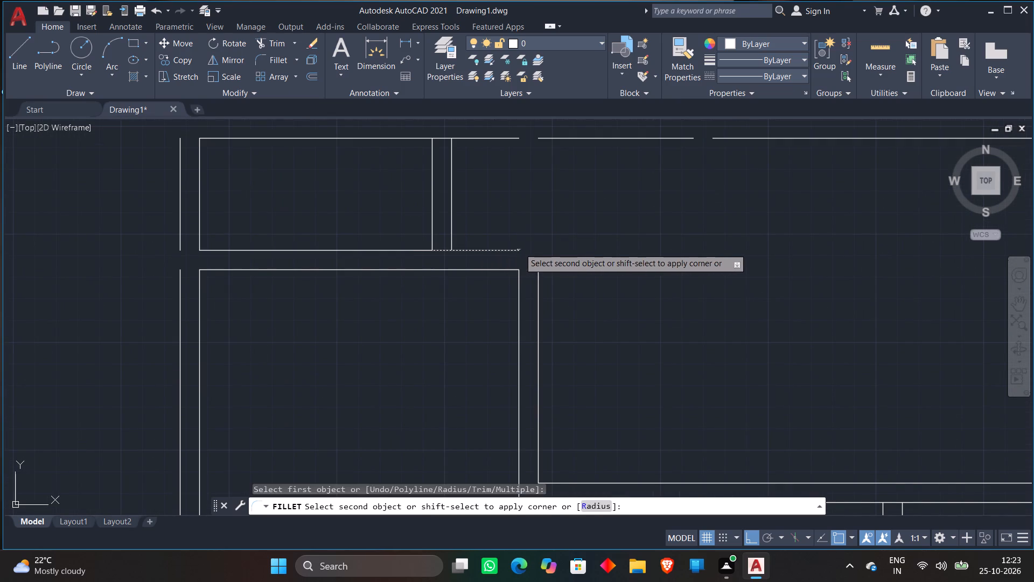
left_click(539, 273)
Fillet the outer left and outer bottom wall lines into a corner at the plan's bottom-left room.
scroll(488, 211, "down", 3)
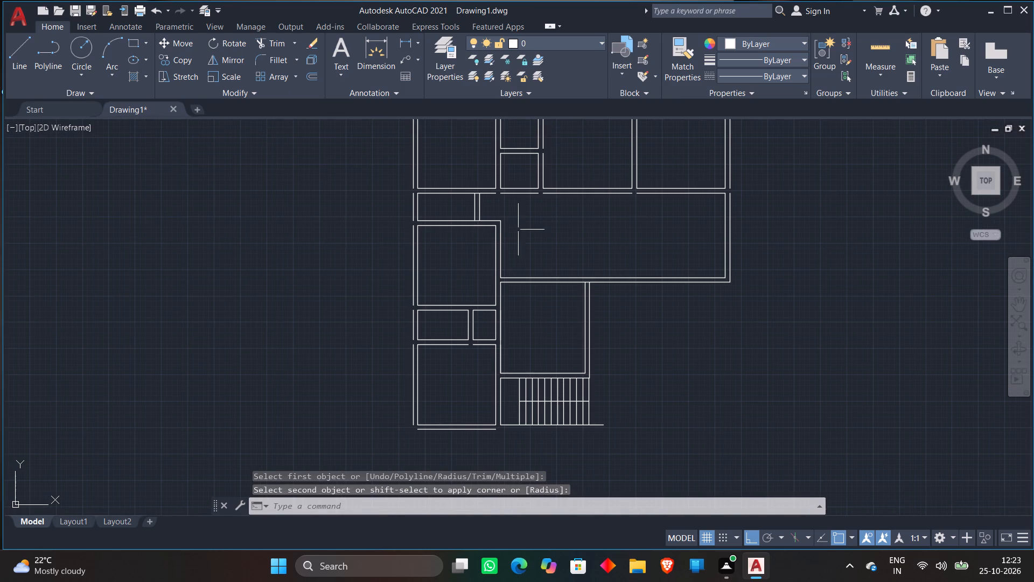
scroll(529, 206, "down", 1)
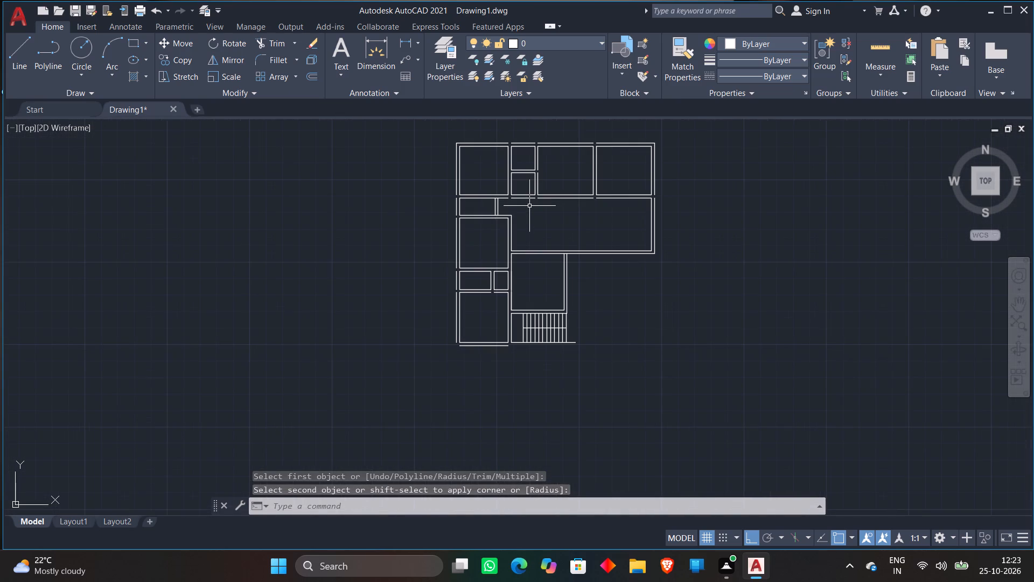
scroll(475, 329, "up", 4)
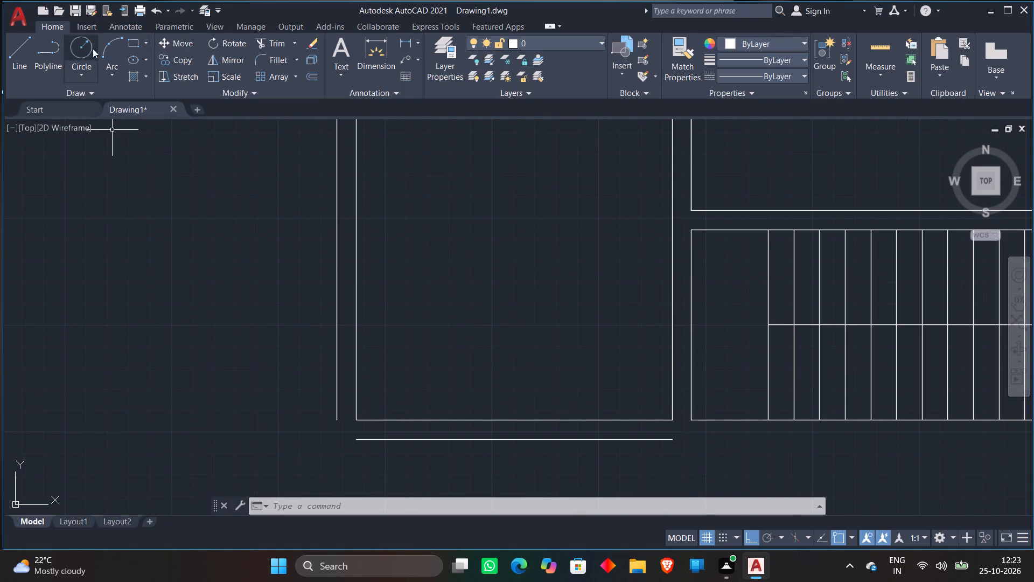
left_click(271, 63)
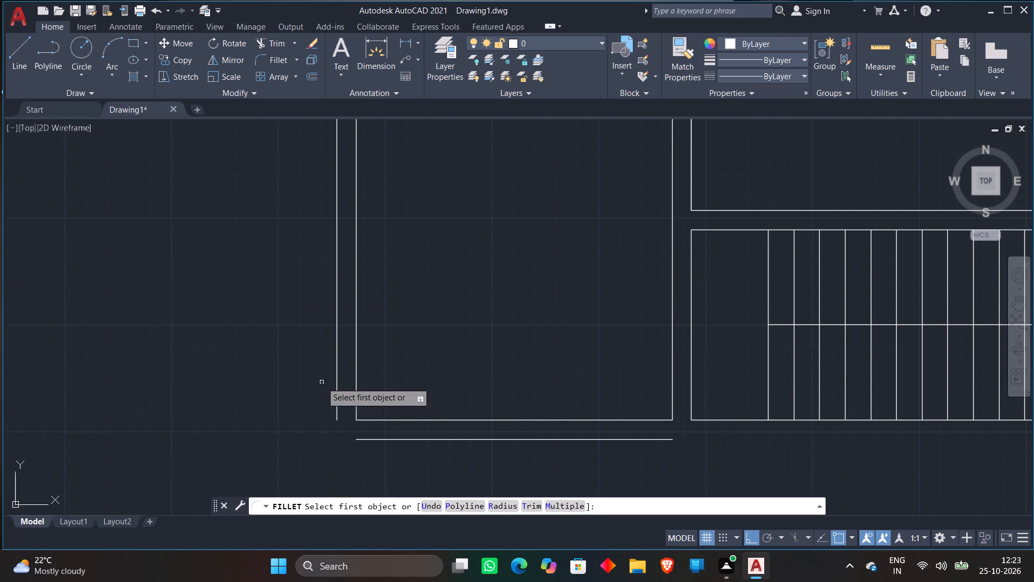
left_click(337, 403)
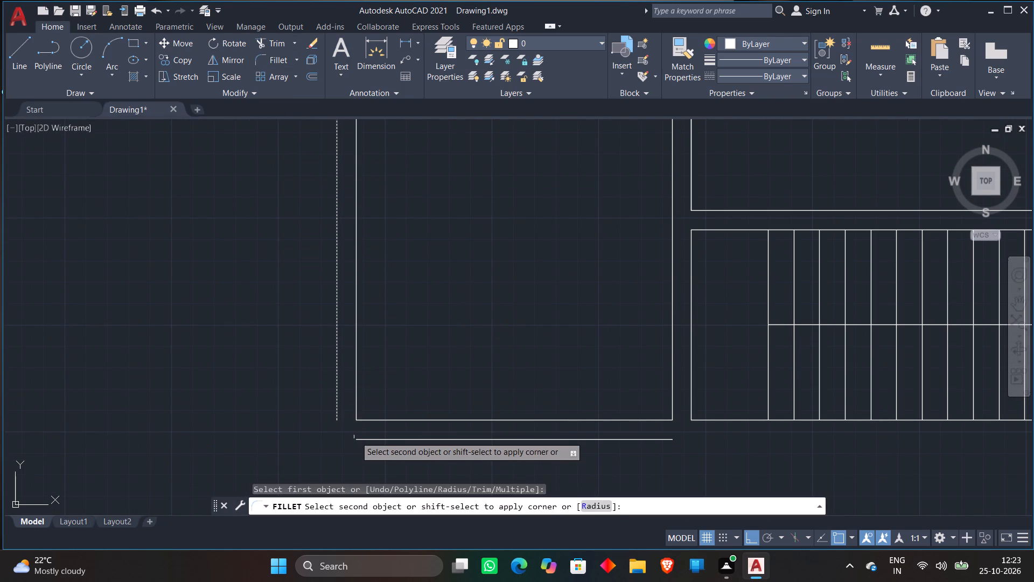
left_click(358, 439)
Fillet the bottom-left room's outer bottom wall line with the large room's outer right wall line to form the plan's bottom-right corner.
scroll(523, 258, "down", 4)
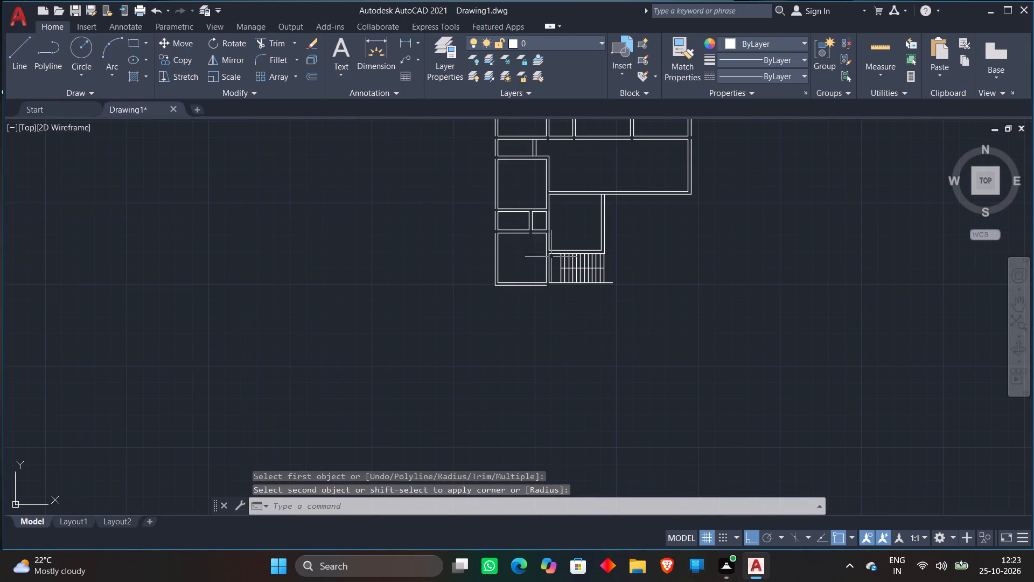
left_click(266, 59)
scroll(551, 283, "up", 2)
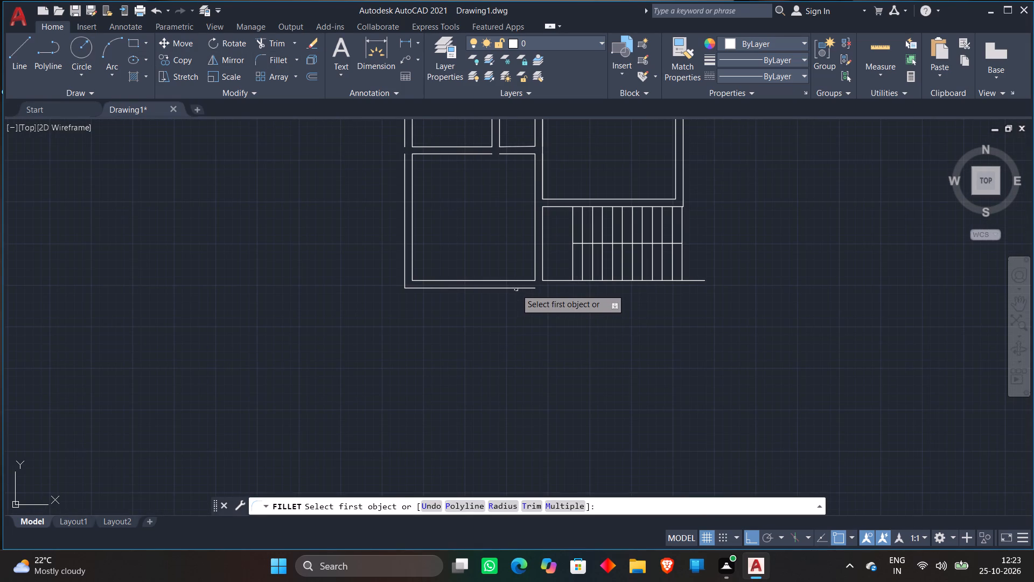
left_click(516, 288)
scroll(705, 212, "down", 2)
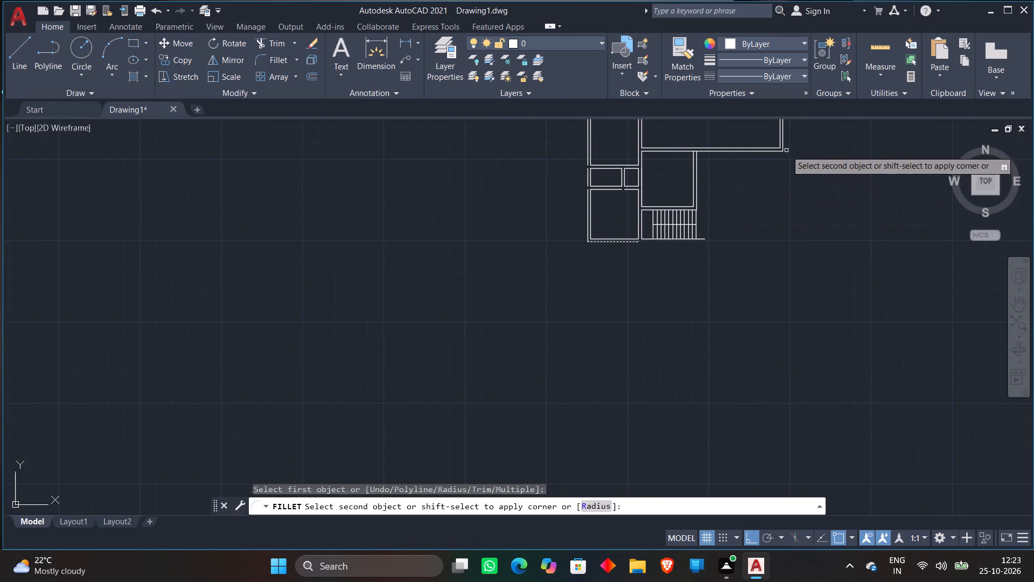
left_click(784, 149)
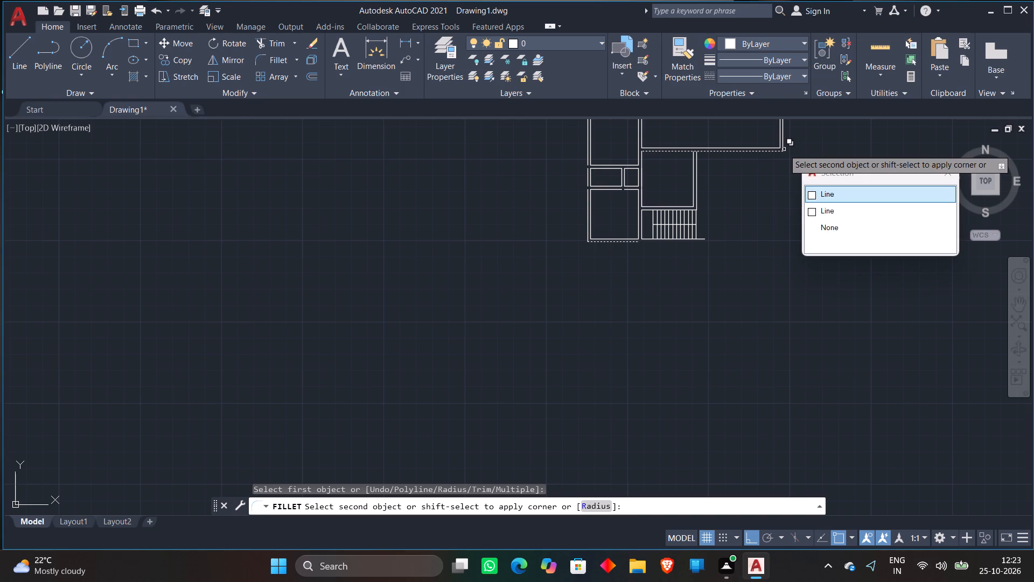
left_click(814, 197)
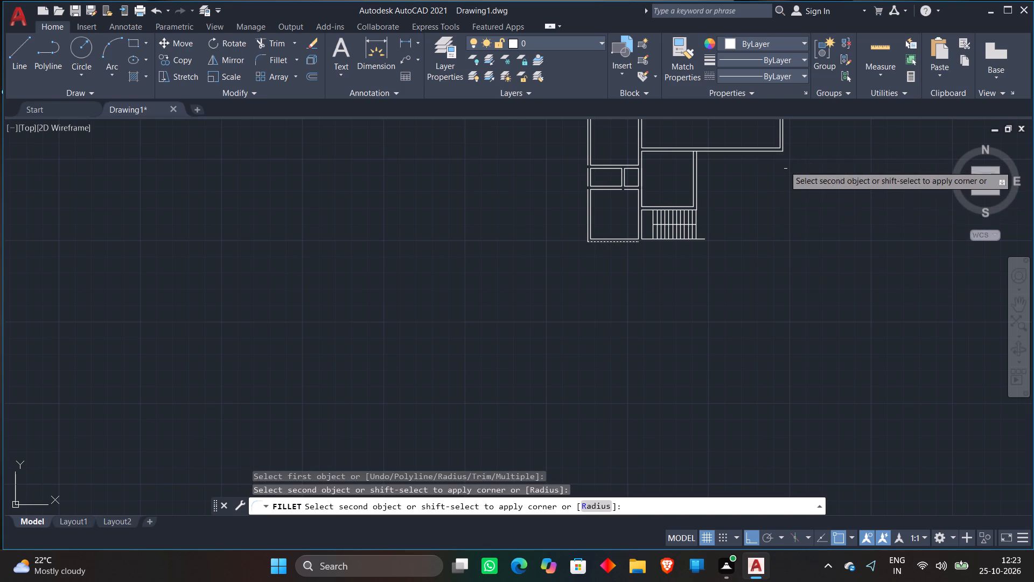
scroll(788, 151, "up", 2)
left_click(771, 144)
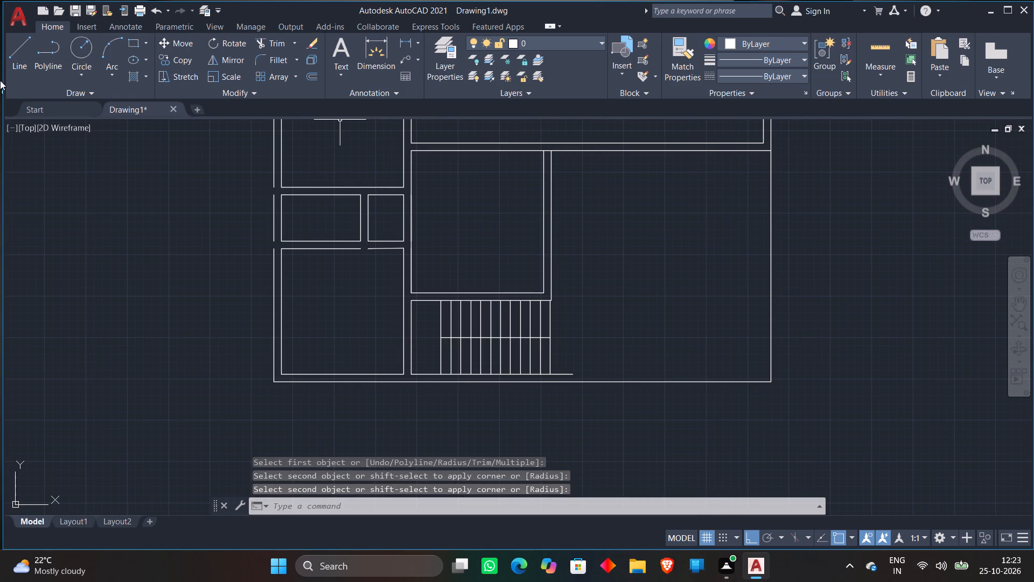
Draw a line from the stairs' bottom-right corner 1' to the right and straight down past the outer bottom wall line.
scroll(576, 307, "up", 3)
scroll(576, 302, "down", 3)
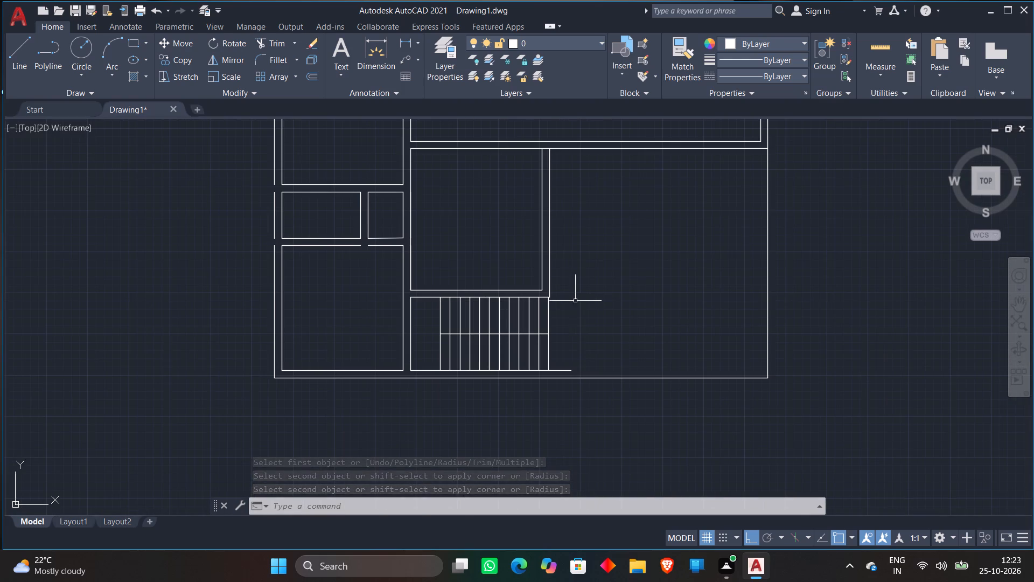
scroll(568, 359, "up", 2)
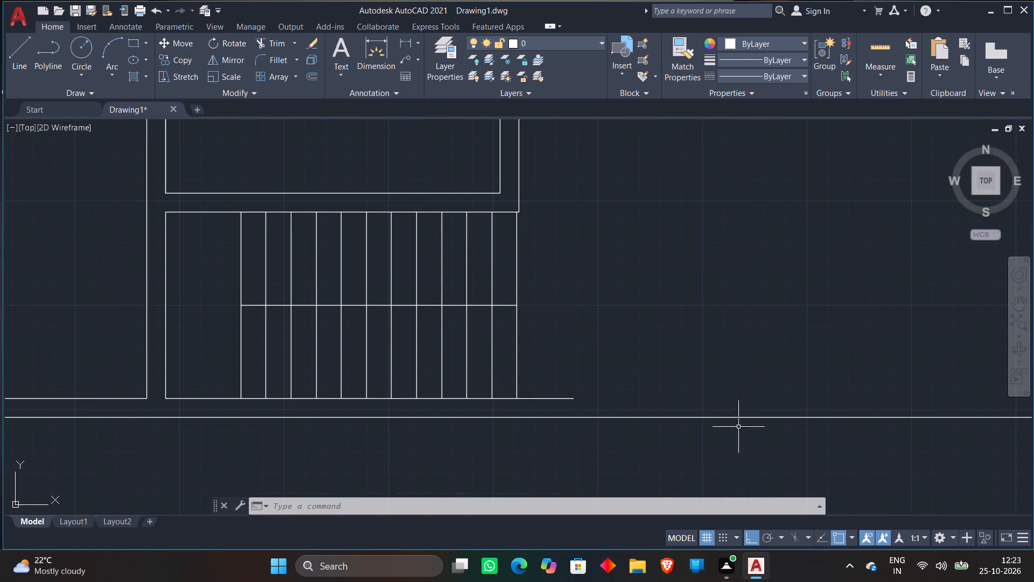
left_click(25, 62)
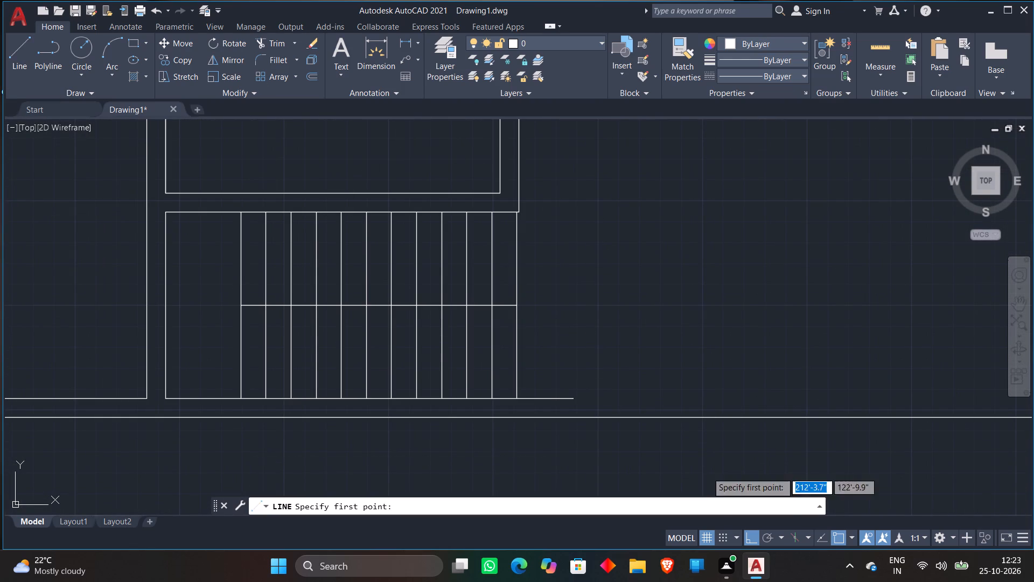
left_click(516, 398)
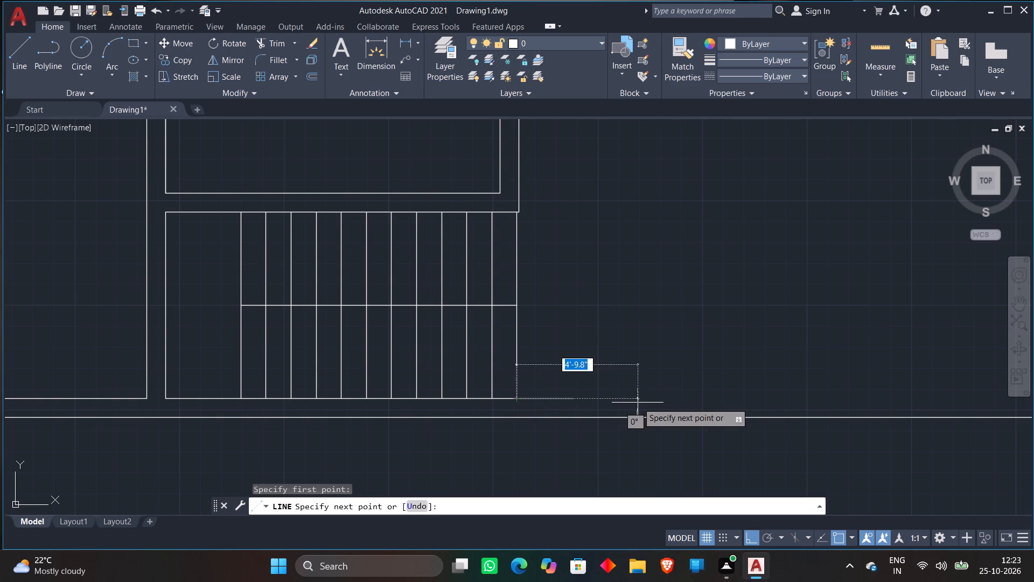
type("1'")
key("Return")
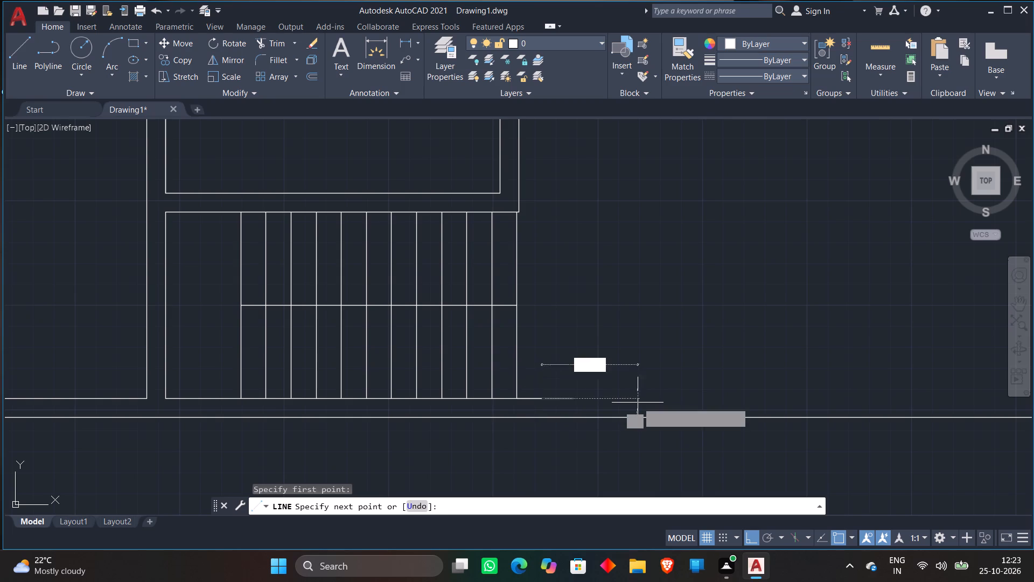
left_click(523, 427)
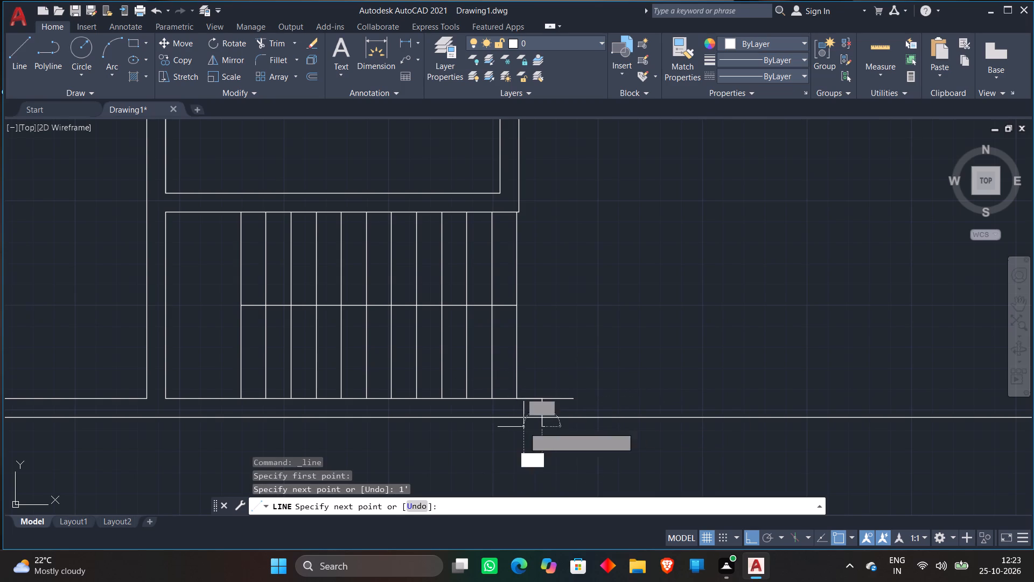
key("space")
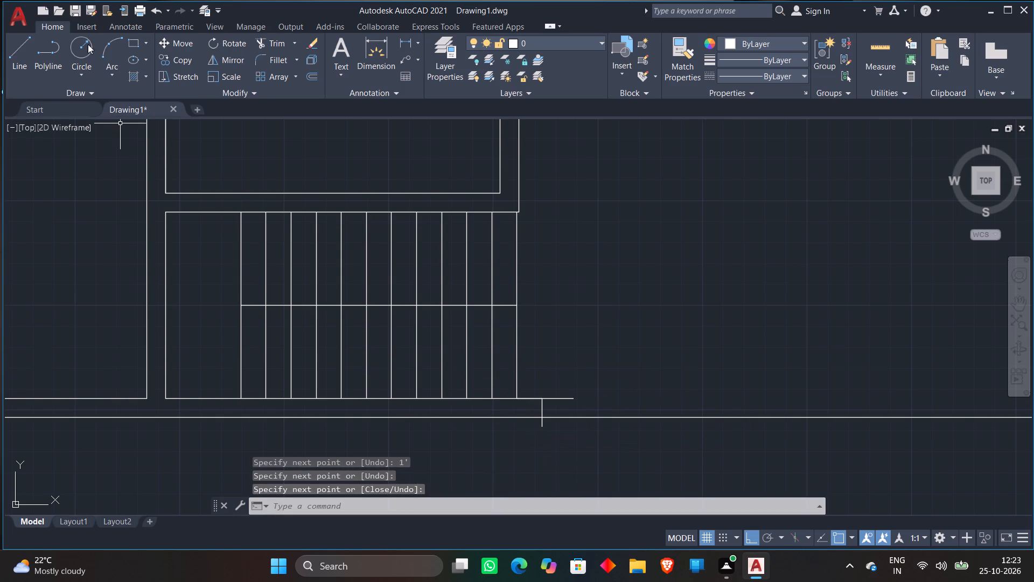
Trim the new vertical line's end below the outer wall and the stair base line's excess beyond the 1' projection.
left_click(257, 45)
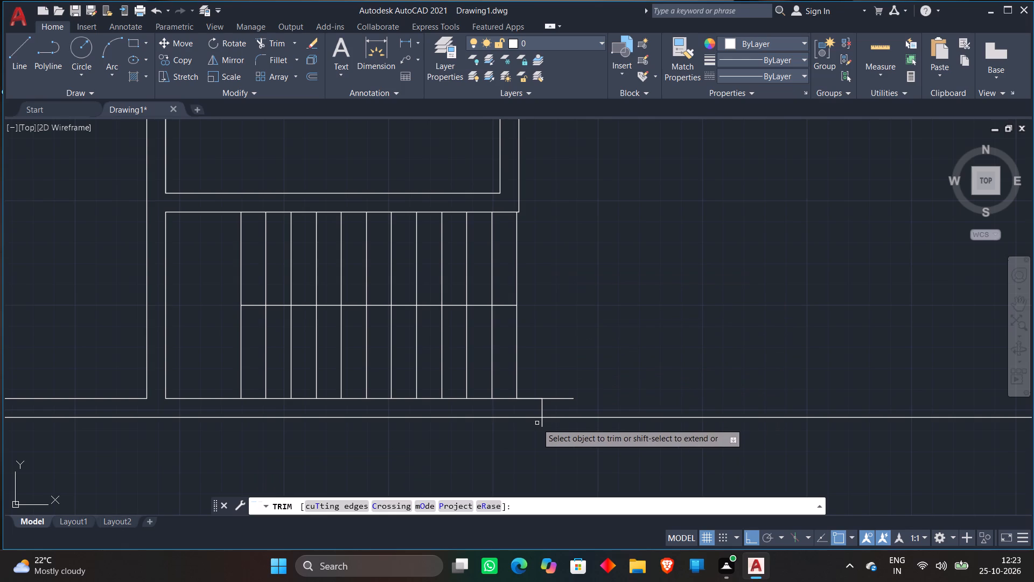
left_click(537, 423)
left_click(554, 423)
left_click(562, 401)
left_click(563, 382)
scroll(605, 272, "down", 2)
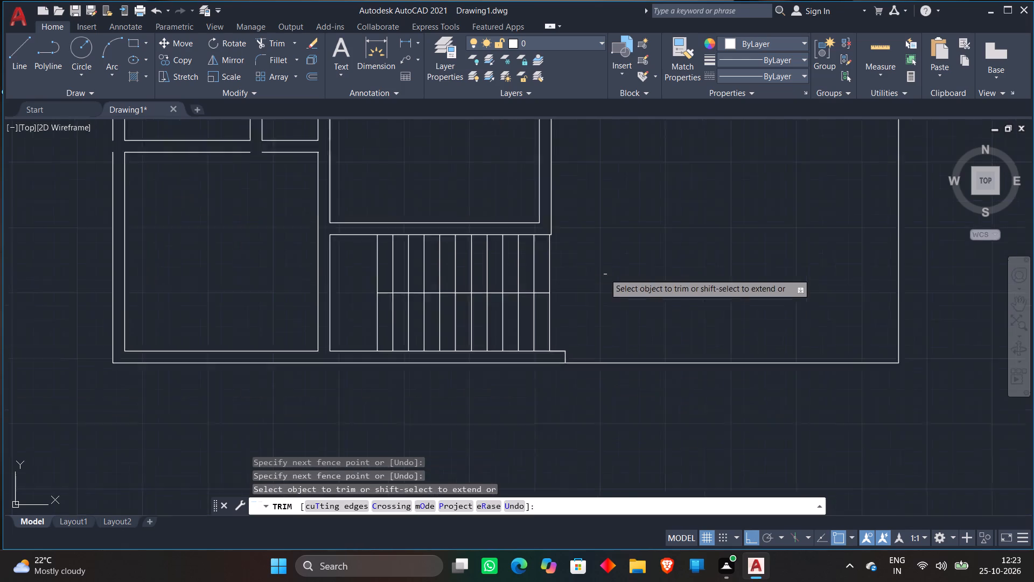
scroll(604, 273, "down", 1)
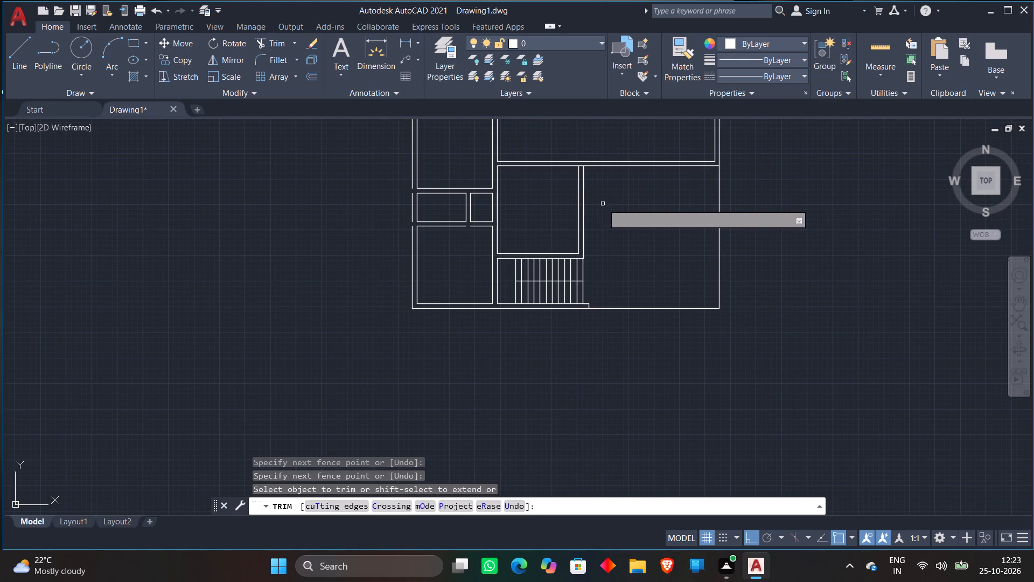
key("space")
Extend the outer top wall line segments across the gaps above the top-row partition walls.
scroll(619, 221, "down", 3)
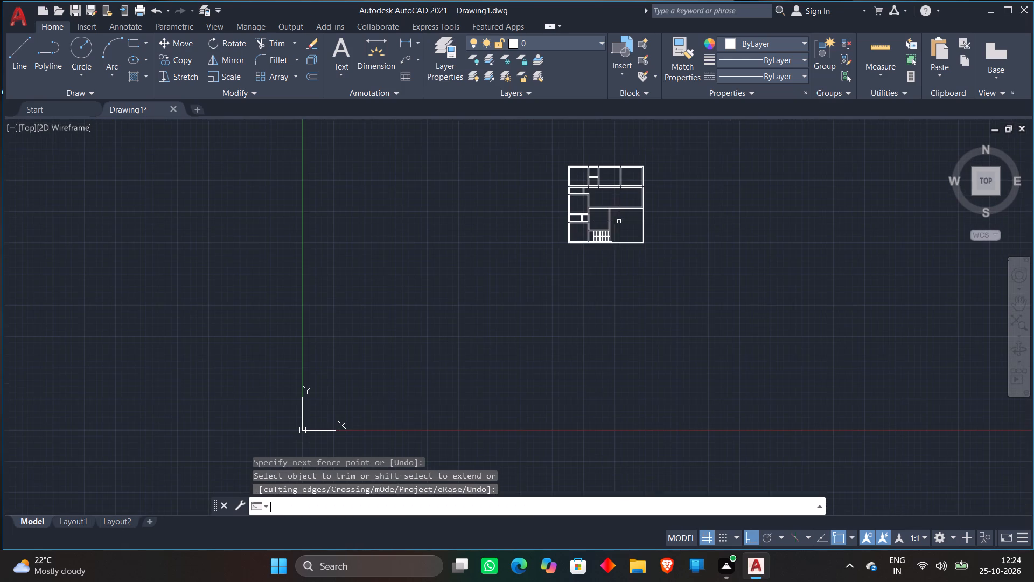
scroll(586, 225, "up", 4)
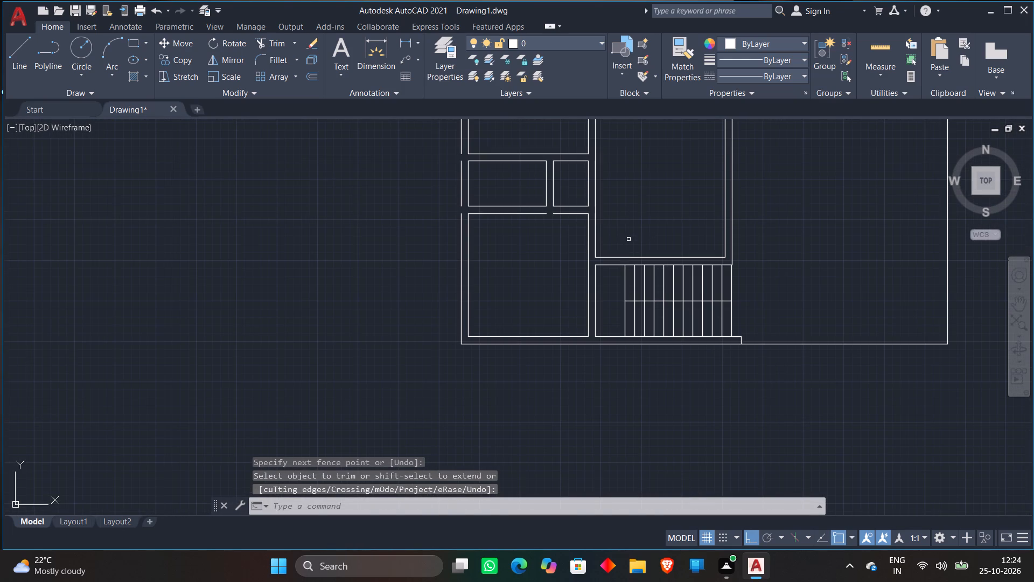
scroll(730, 258, "down", 1)
scroll(798, 260, "down", 1)
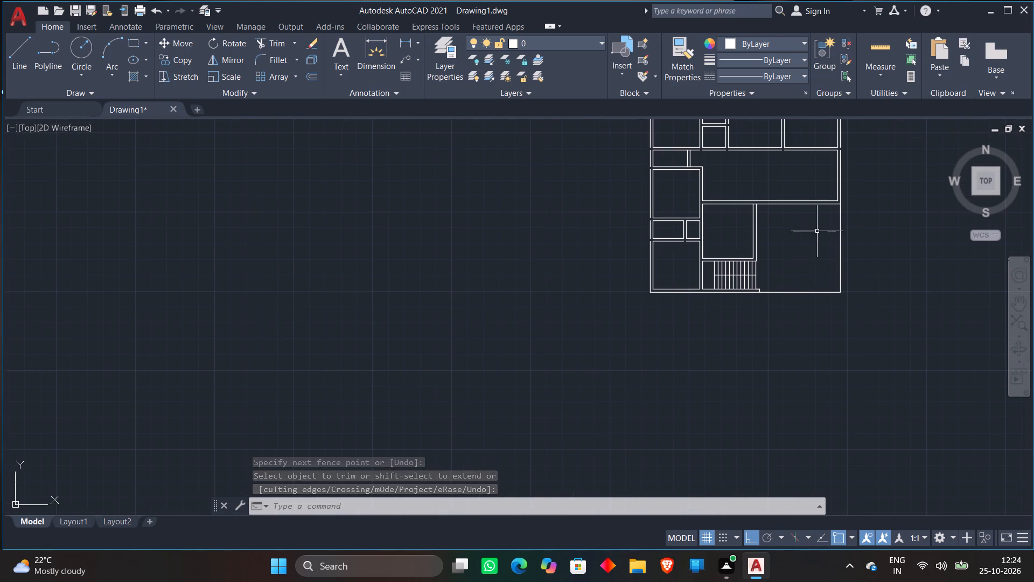
middle_click_drag(751, 184, 442, 269)
scroll(430, 141, "up", 3)
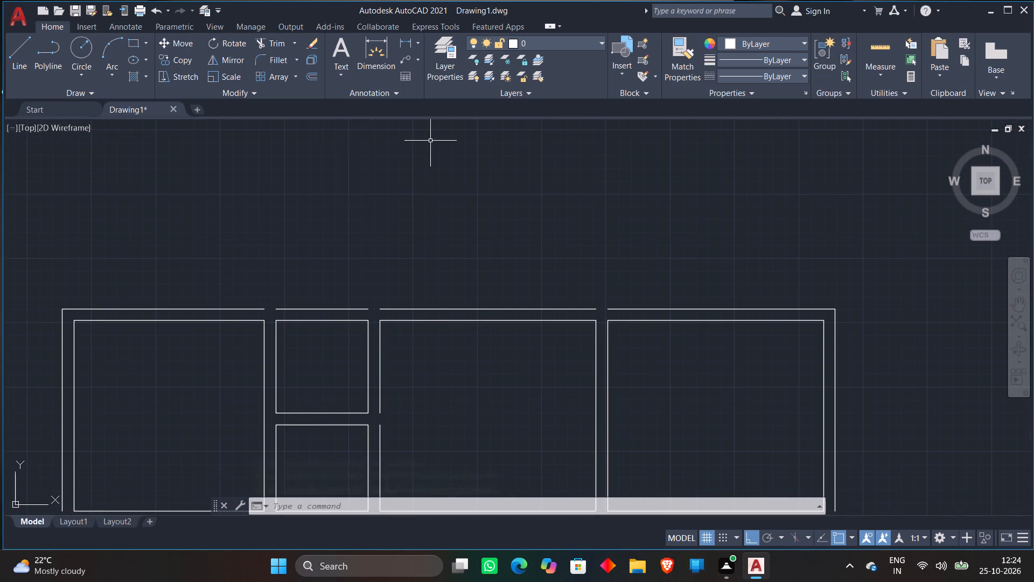
left_click(292, 43)
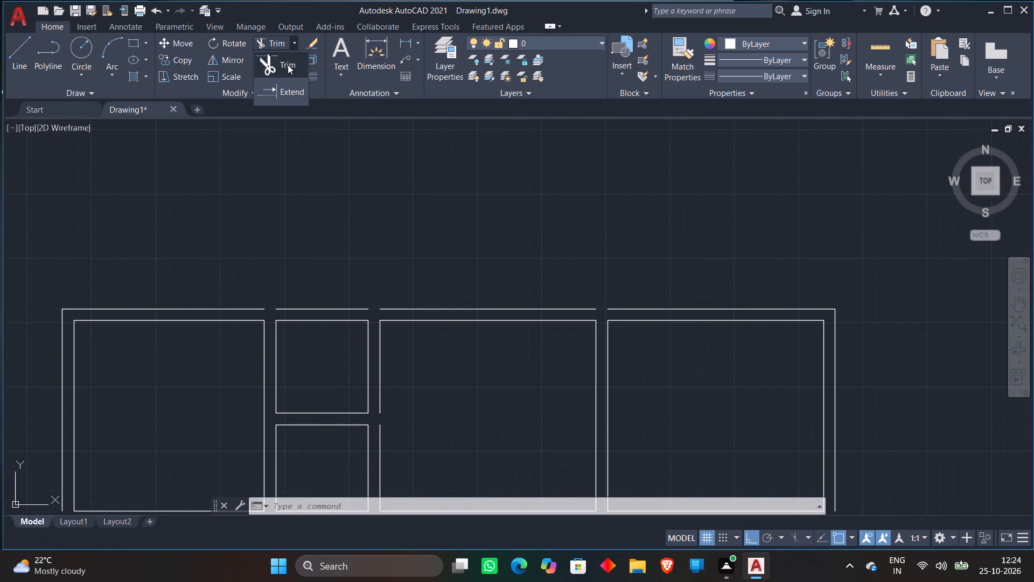
left_click(271, 92)
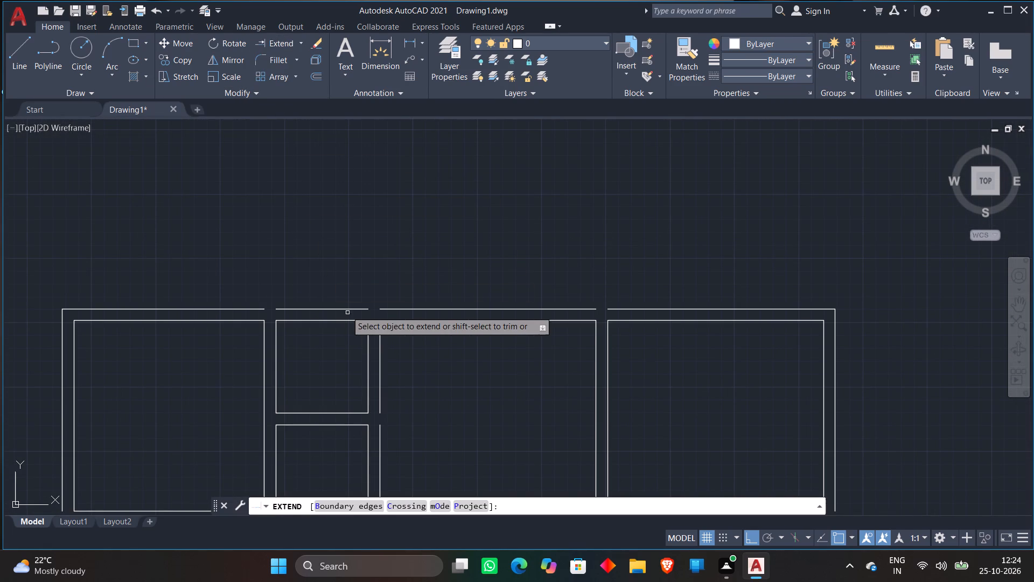
left_click(379, 309)
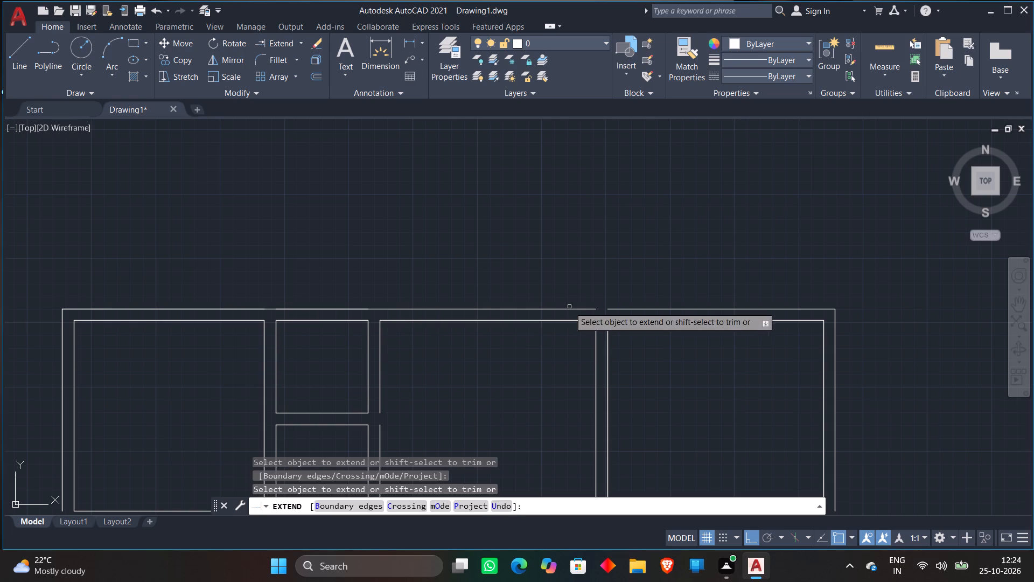
left_click(616, 308)
Extend the top middle room's left wall line across the gap beside the two small stacked rooms.
scroll(619, 246, "down", 2)
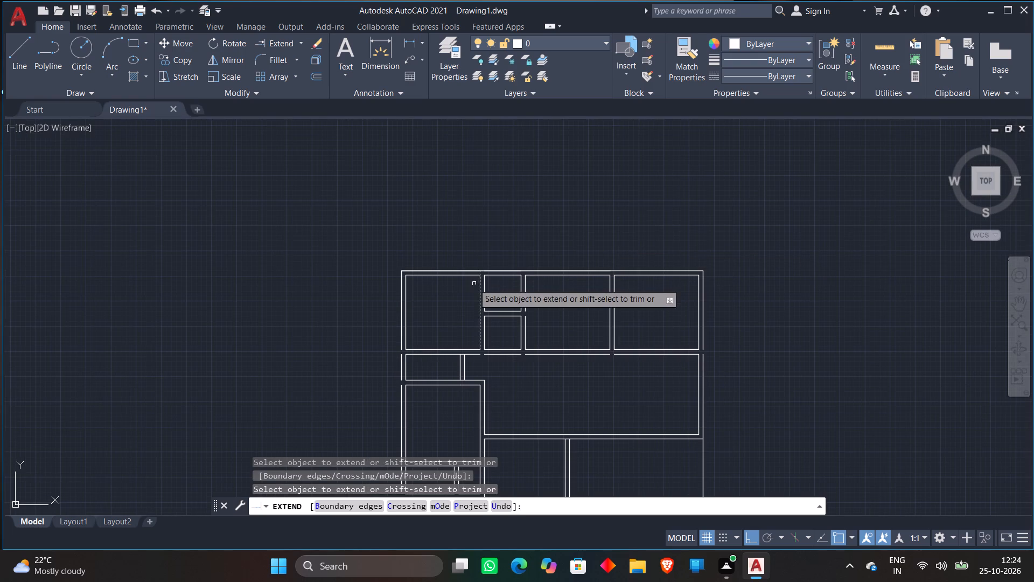
scroll(517, 354, "up", 2)
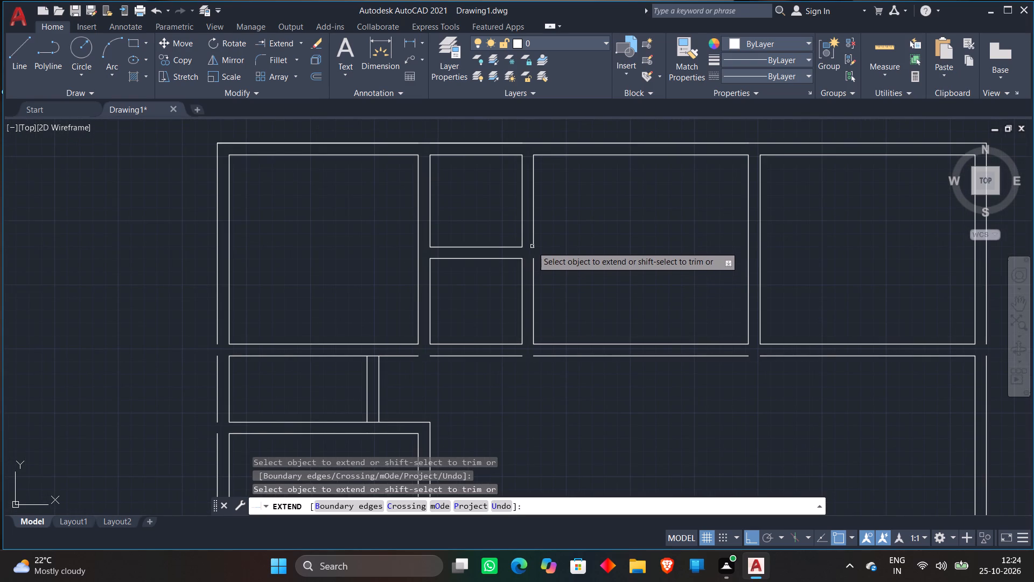
left_click(532, 246)
Extend the large room's upper wall line across the gaps beneath the top-row partition walls.
scroll(593, 248, "down", 1)
middle_click_drag(596, 256, 551, 184)
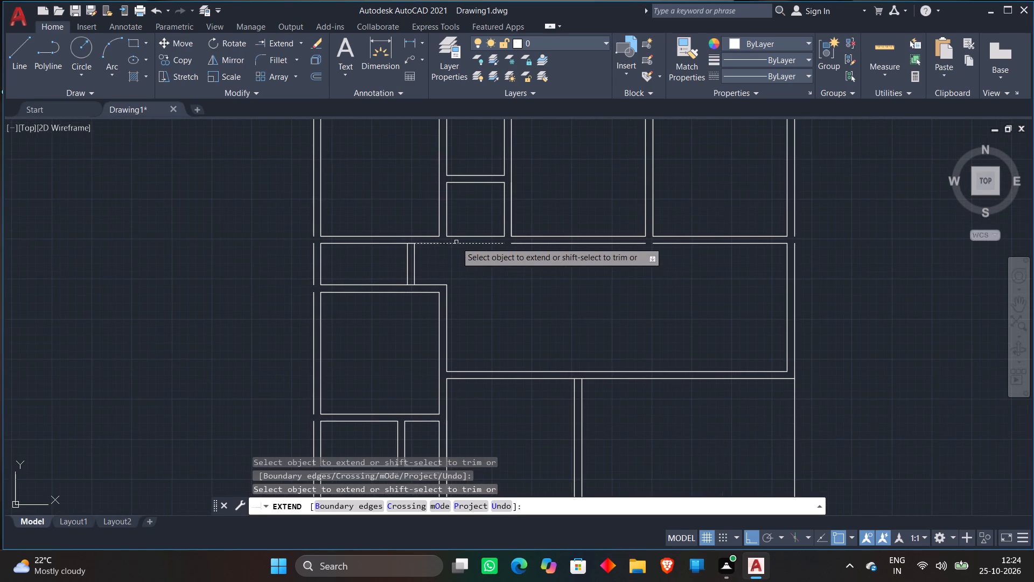
scroll(456, 242, "up", 1)
left_click(425, 244)
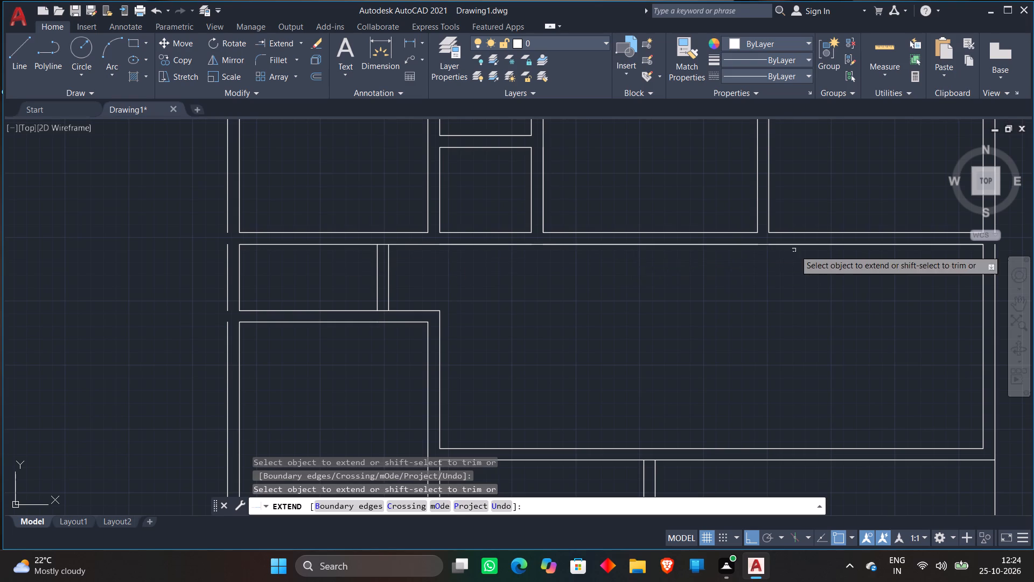
Extend the outer left wall line segments across the gaps beside the room-dividing walls.
scroll(790, 253, "down", 1)
left_click(438, 237)
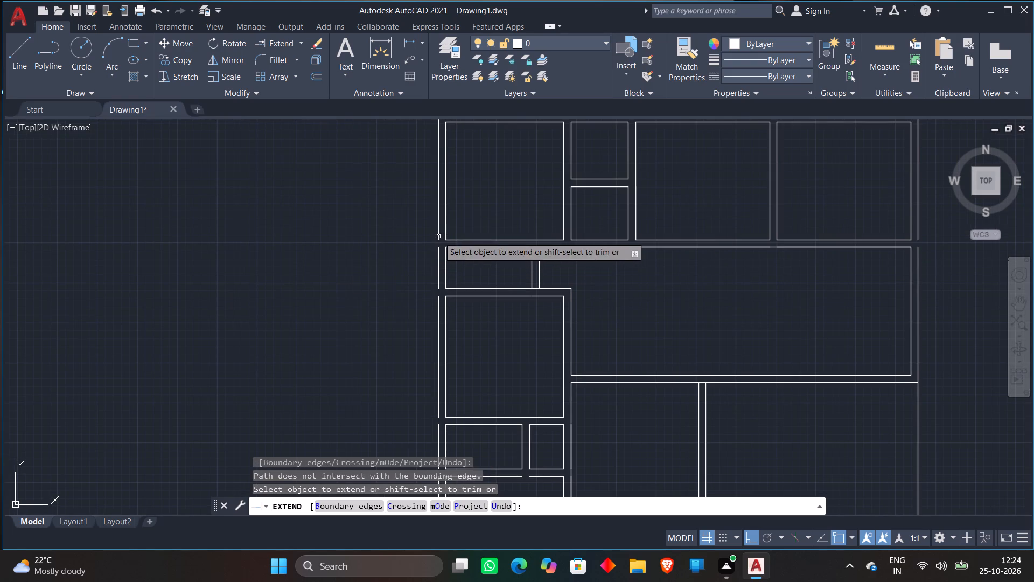
left_click(438, 255)
scroll(439, 257, "down", 2)
scroll(505, 285, "up", 2)
middle_click_drag(507, 282, 507, 282)
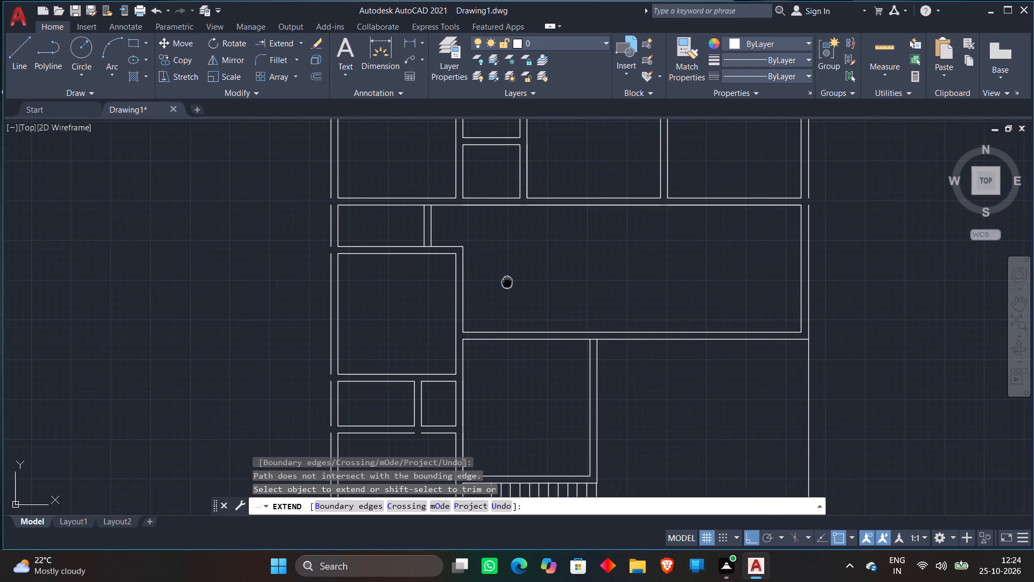
middle_click_drag(507, 282, 506, 220)
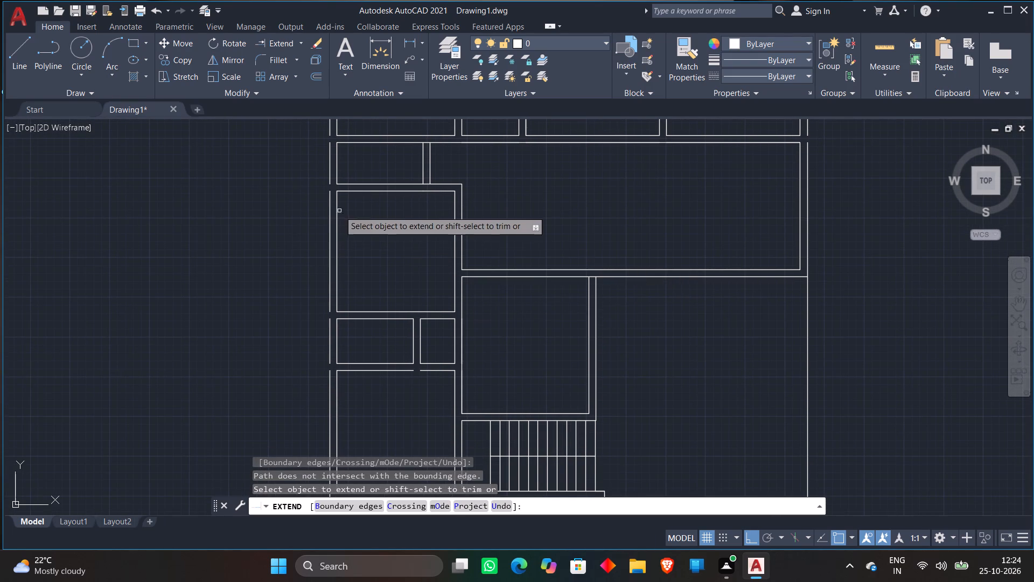
left_click(331, 197)
left_click(331, 180)
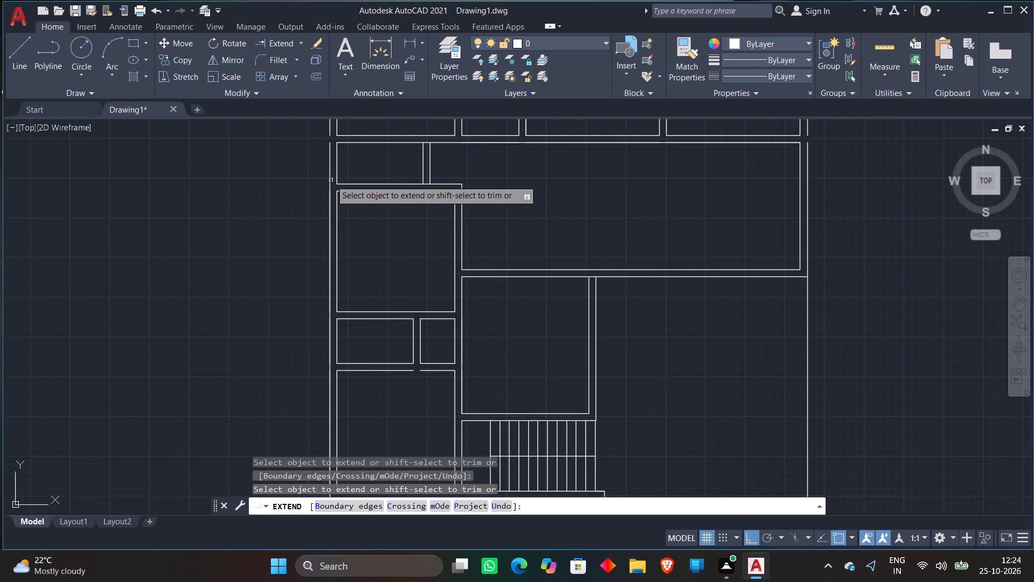
left_click(329, 145)
left_click(329, 135)
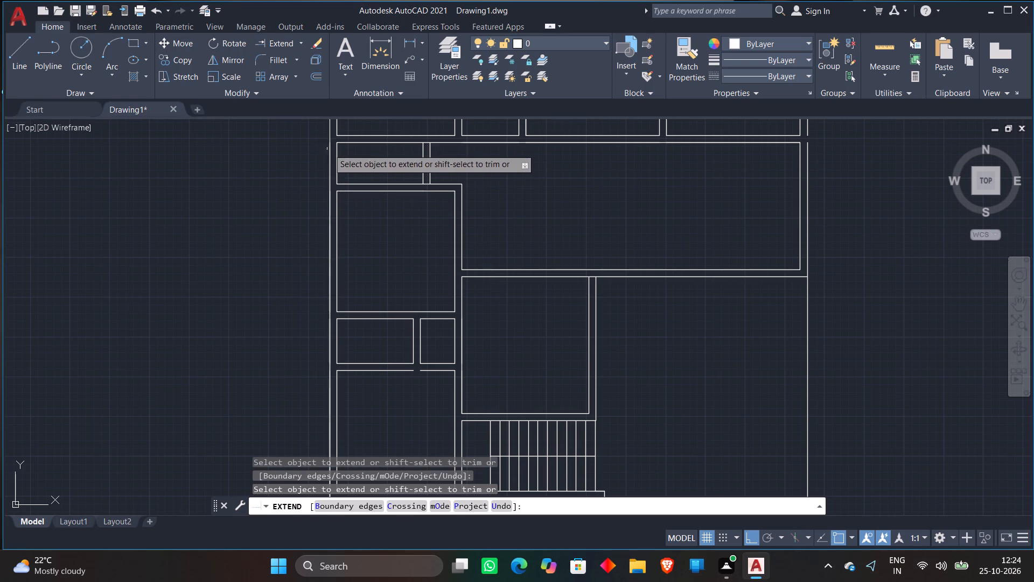
Extend the bottom-left room's upper wall line across the gap beneath the partition between the two small rooms.
scroll(330, 176, "down", 3)
scroll(341, 236, "up", 5)
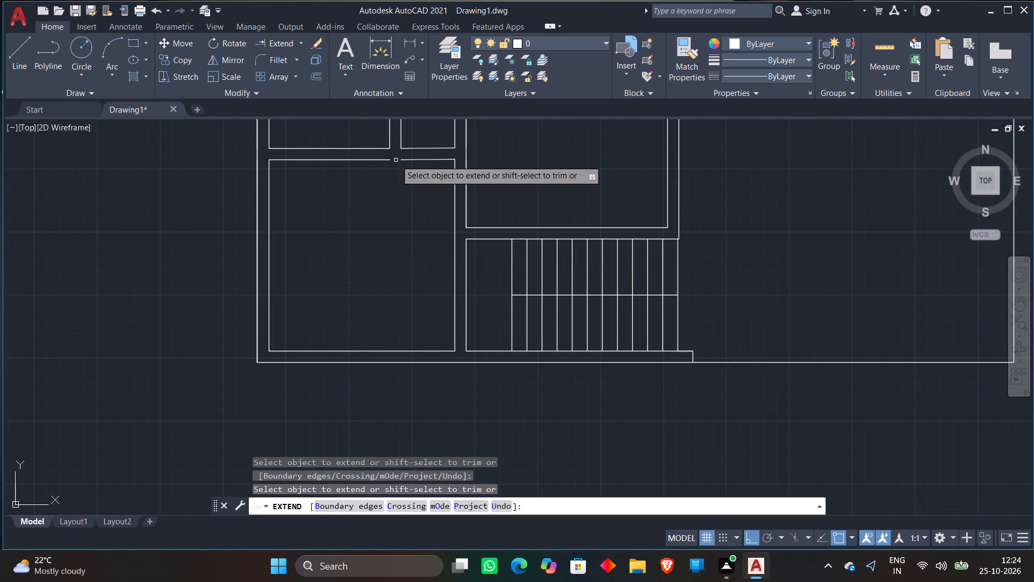
left_click(391, 160)
scroll(455, 210, "down", 3)
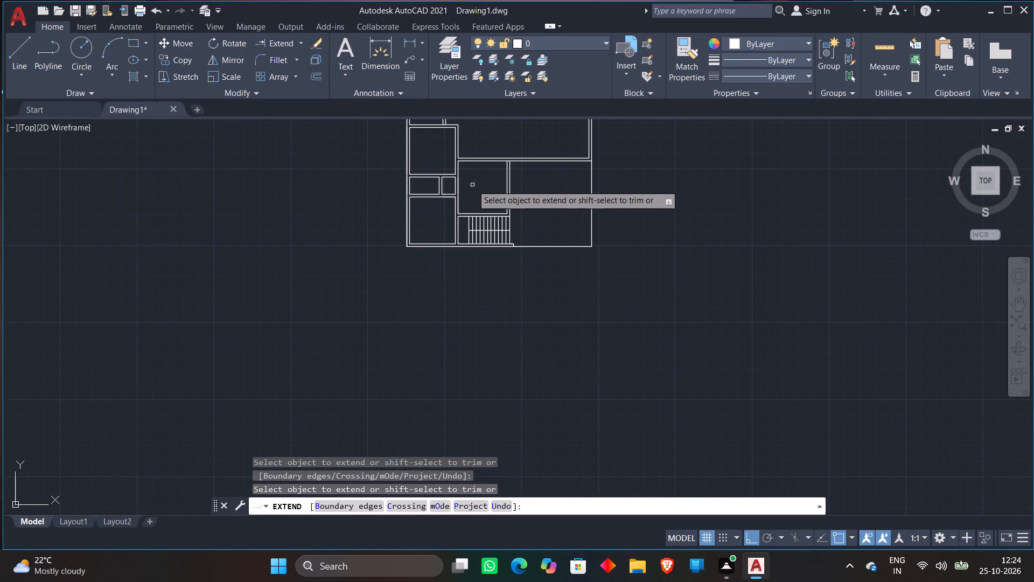
key("space")
Offset the top-left room's lower wall line 3" into the room.
scroll(478, 192, "down", 1)
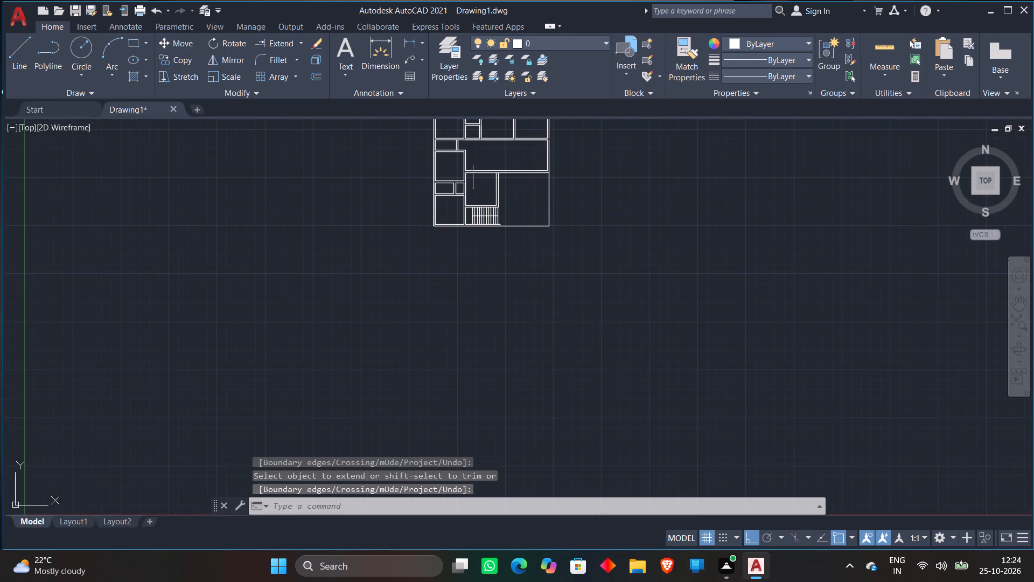
middle_click_drag(475, 151, 484, 202)
scroll(484, 202, "down", 1)
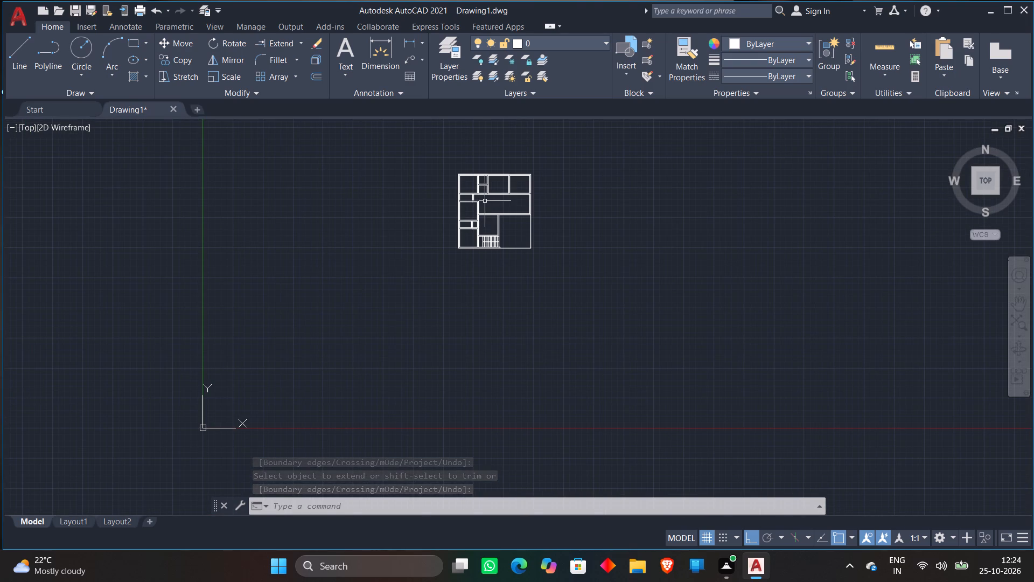
scroll(474, 181, "up", 3)
scroll(399, 213, "up", 3)
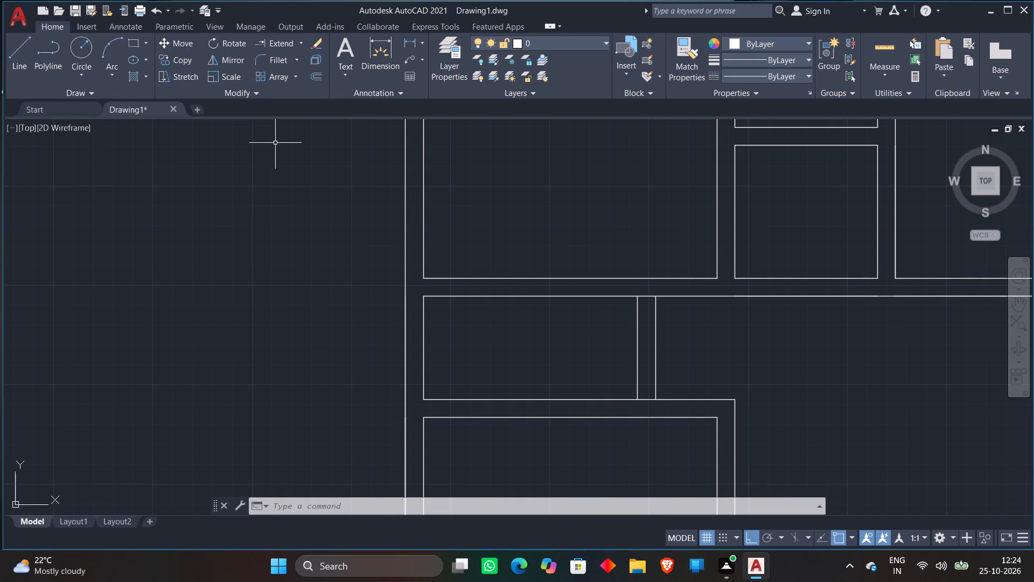
key("o")
key("Return")
type("3\"")
key("Return")
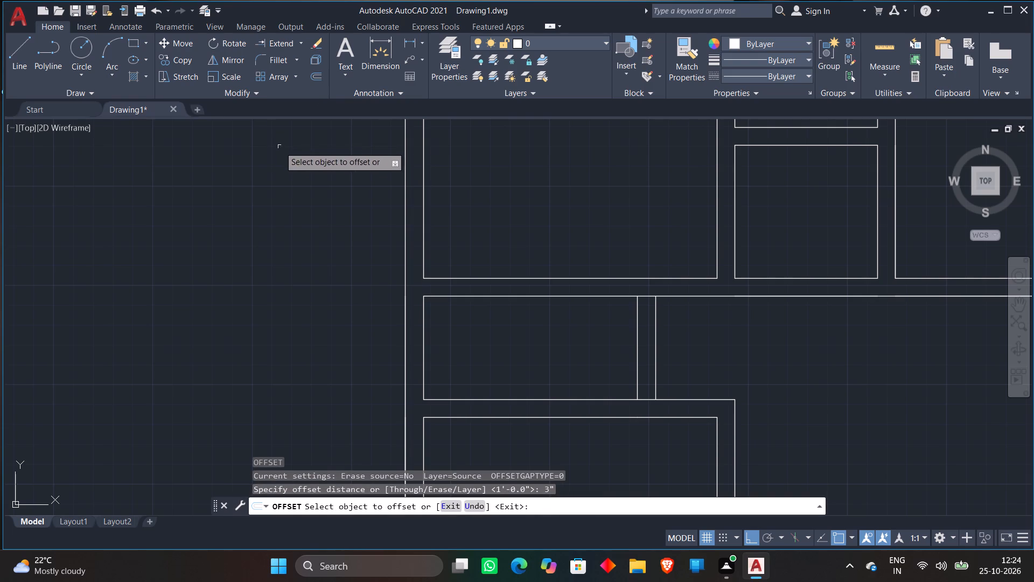
left_click(493, 278)
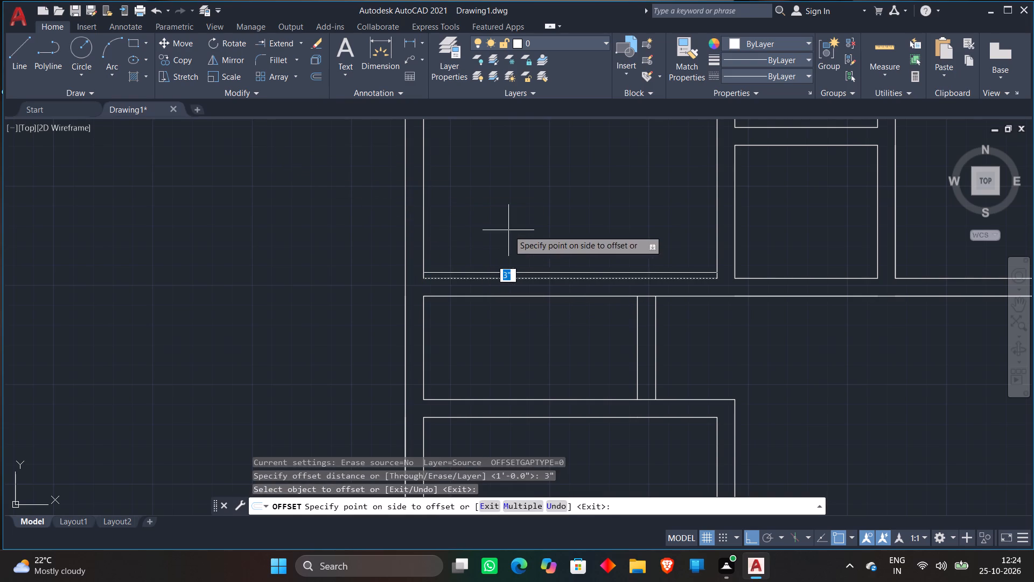
left_click(508, 230)
key("space")
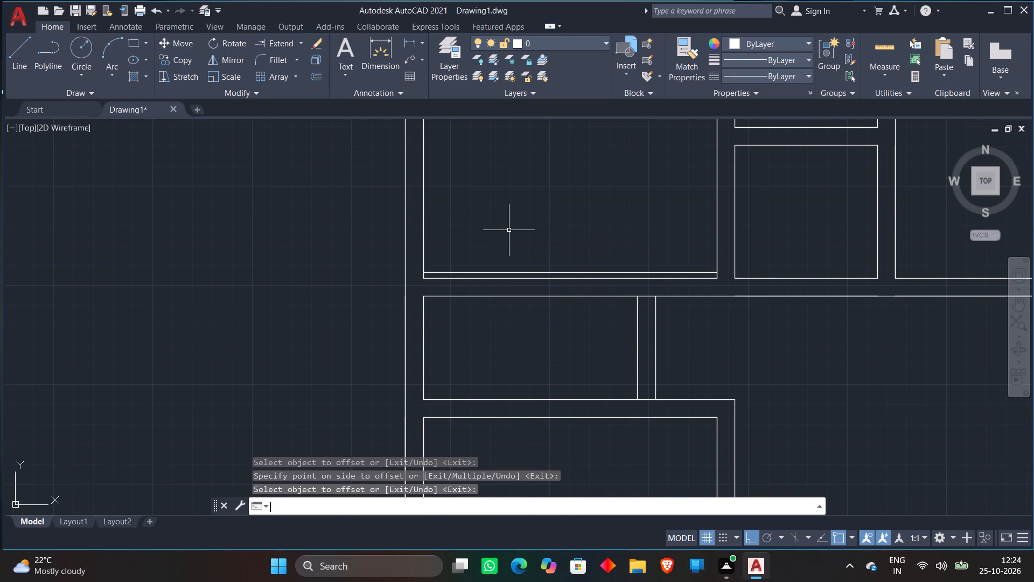
Extend the new 3" offset line to the outer left wall line.
left_click(277, 39)
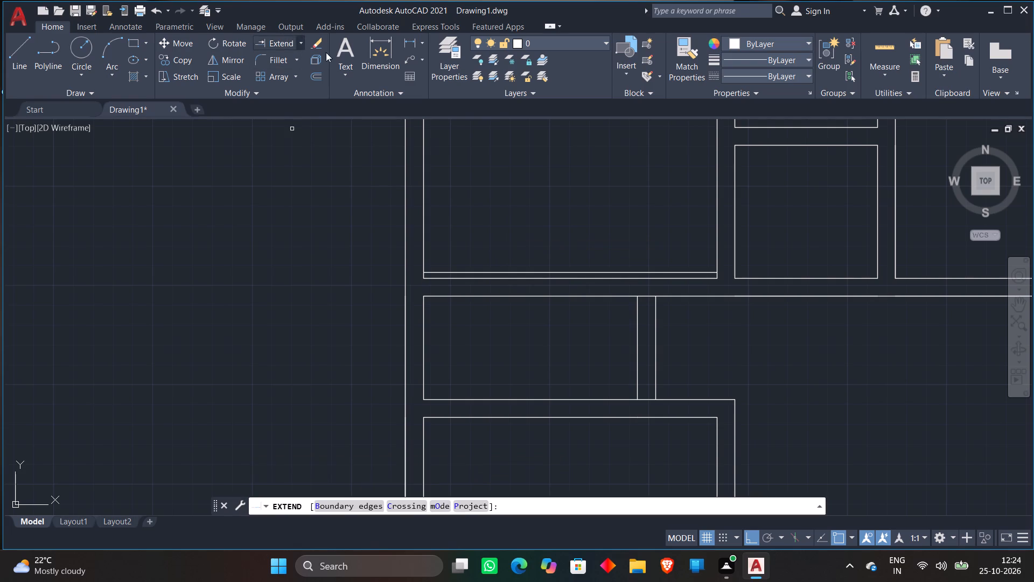
left_click(443, 272)
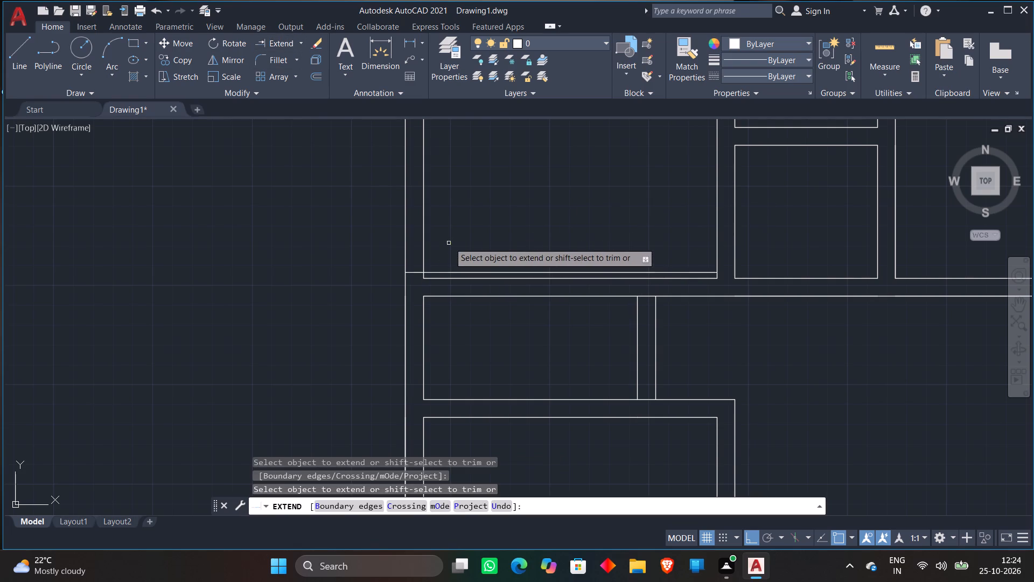
key("space")
Offset the 3" line upward and the top-left room's left and upper wall lines into the room by 2'.
scroll(447, 235, "up", 1)
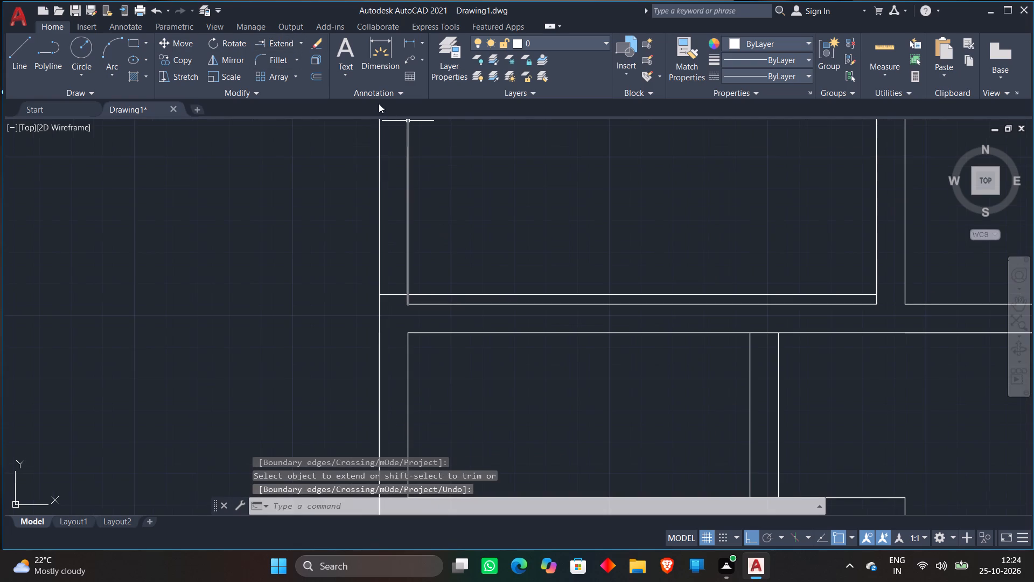
left_click(319, 78)
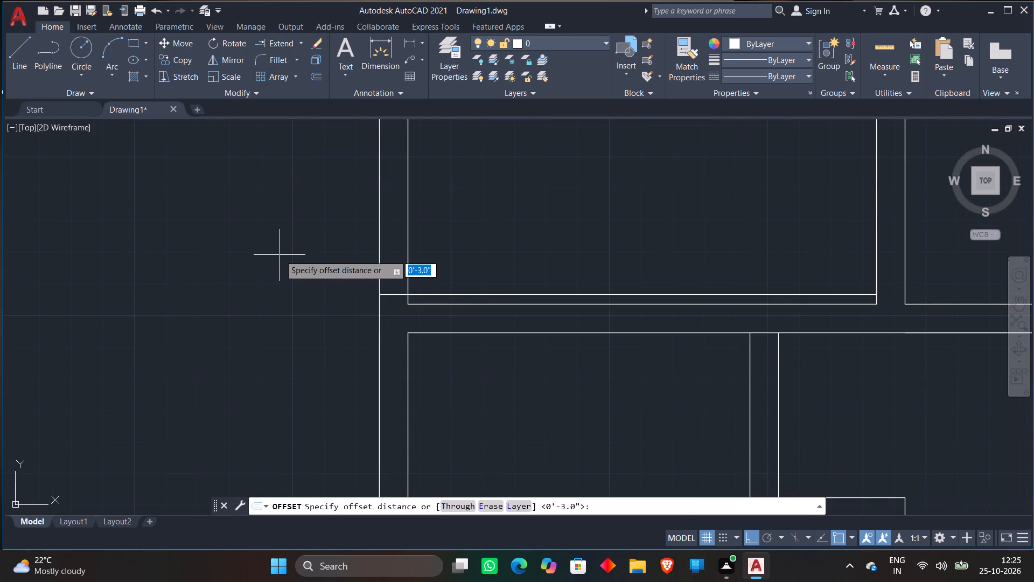
type("2'")
key("Return")
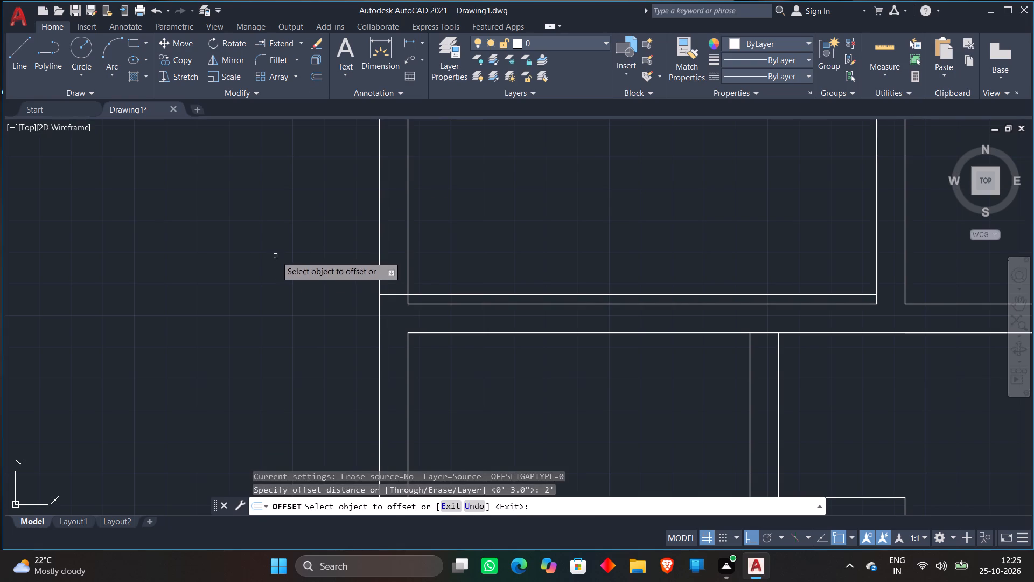
left_click(491, 294)
left_click(518, 221)
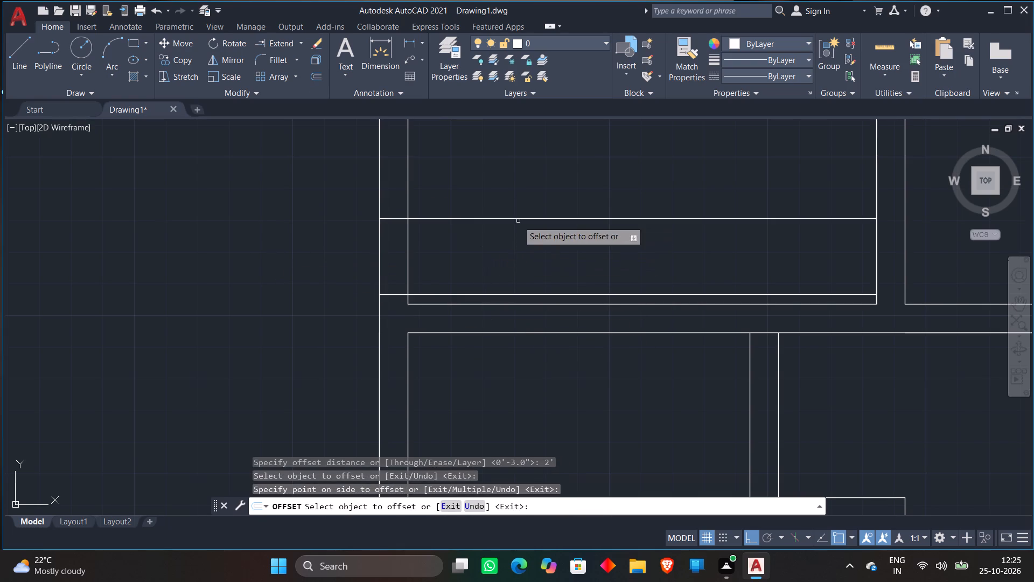
left_click(408, 268)
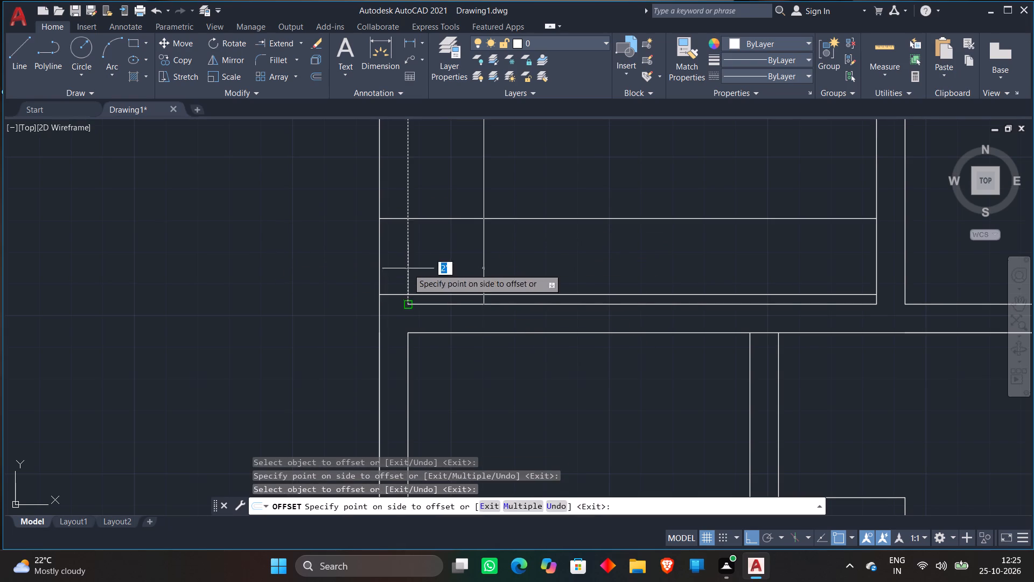
left_click(553, 266)
scroll(553, 266, "down", 3)
scroll(577, 165, "up", 3)
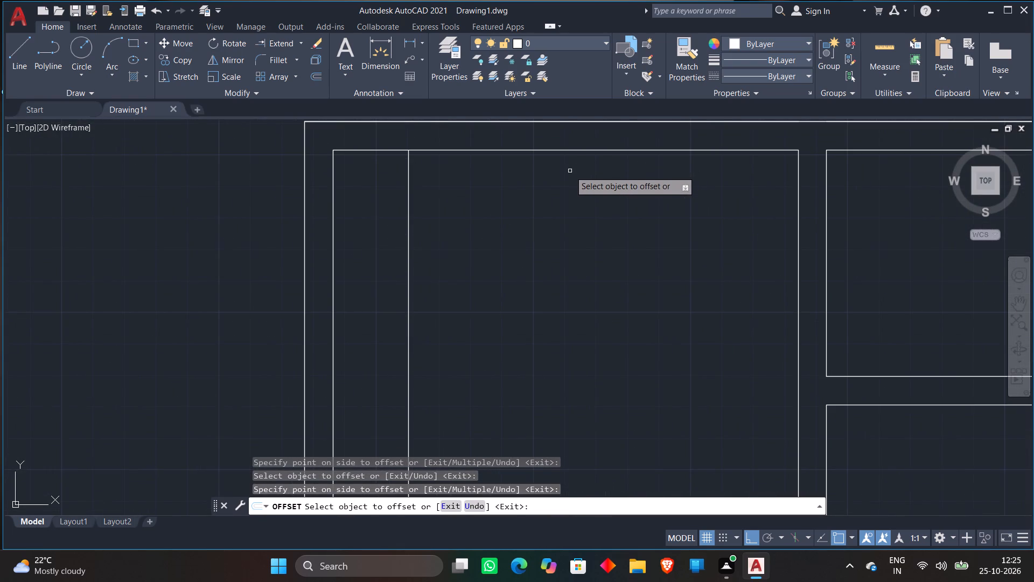
left_click(575, 149)
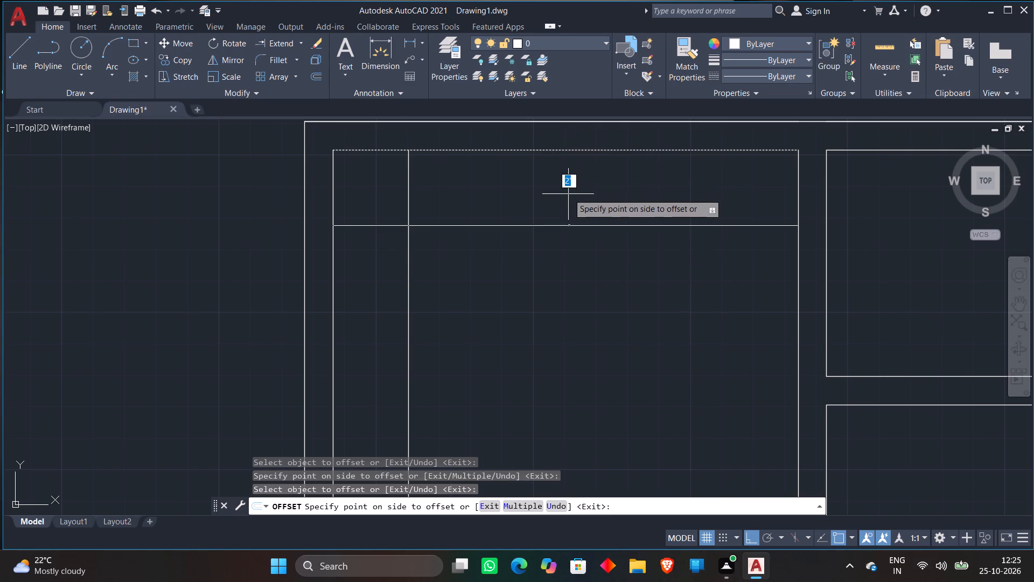
left_click(564, 208)
key("space")
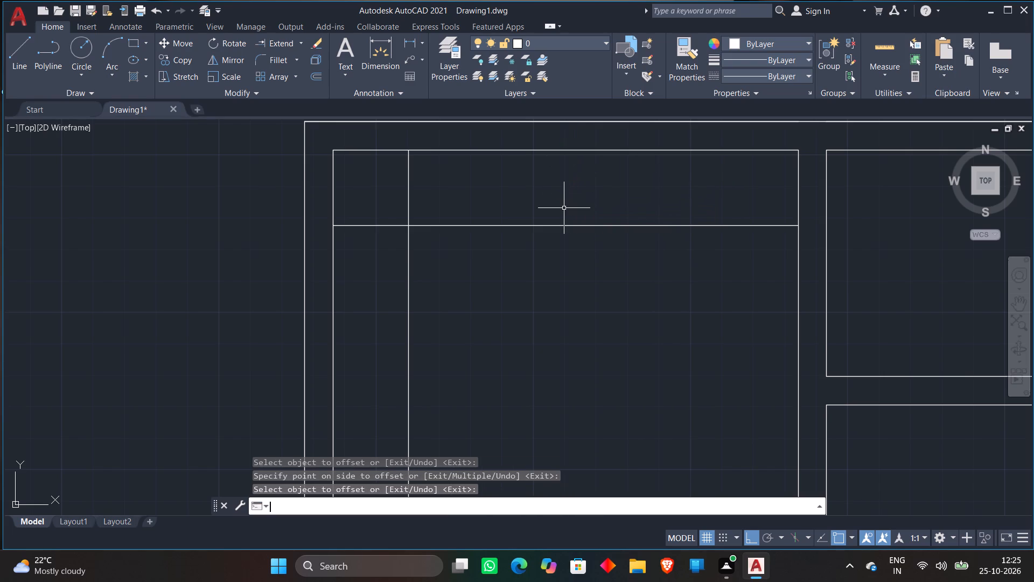
Draw a Start, End, Direction quarter arc from the inner left wall at the lower 2' line to where the vertical 2' line meets the 3" line.
scroll(566, 217, "down", 2)
middle_click_drag(576, 311, 524, 230)
scroll(485, 224, "up", 1)
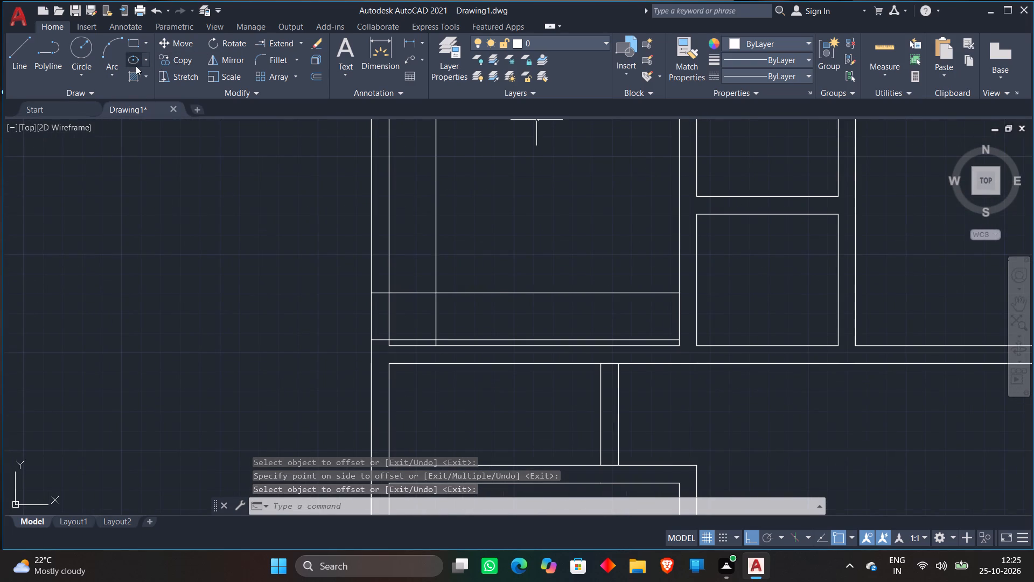
left_click(118, 72)
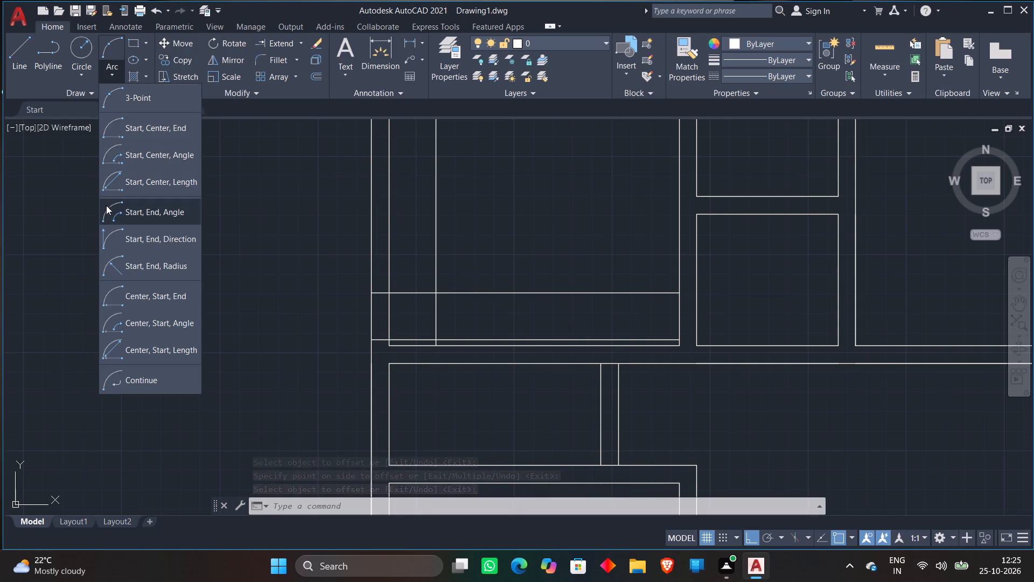
left_click(111, 231)
left_click(115, 39)
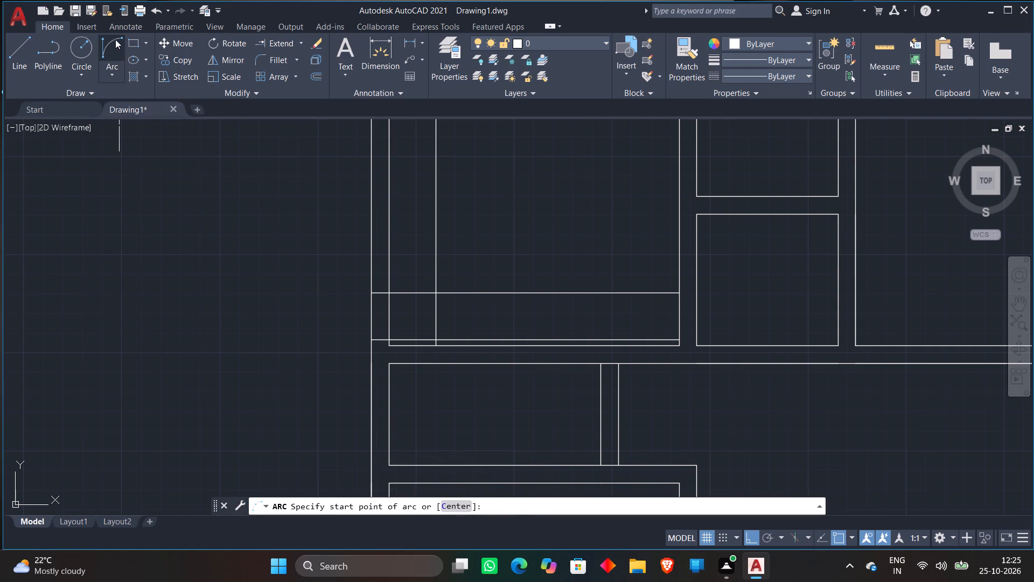
scroll(430, 323, "up", 2)
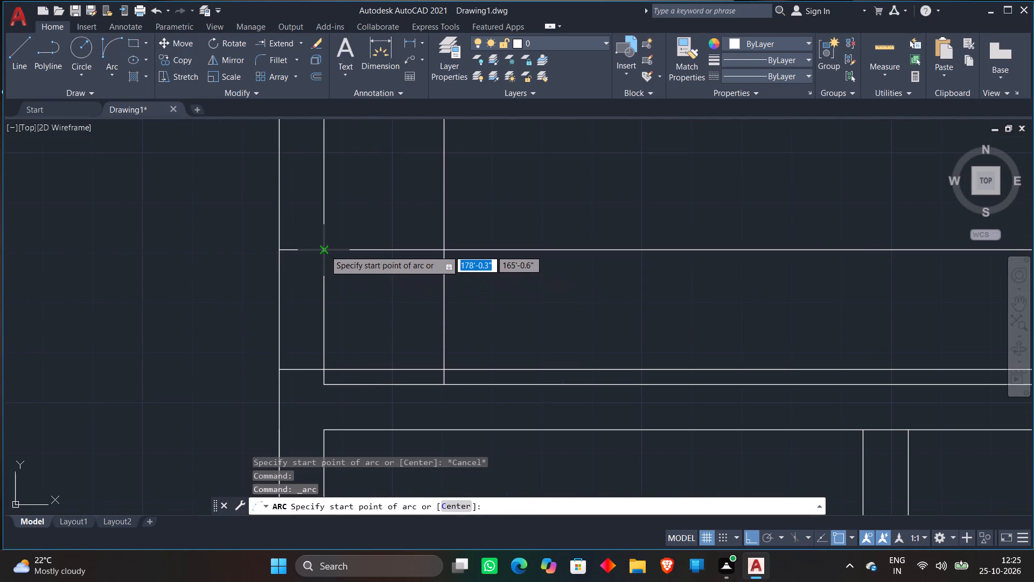
left_click(324, 250)
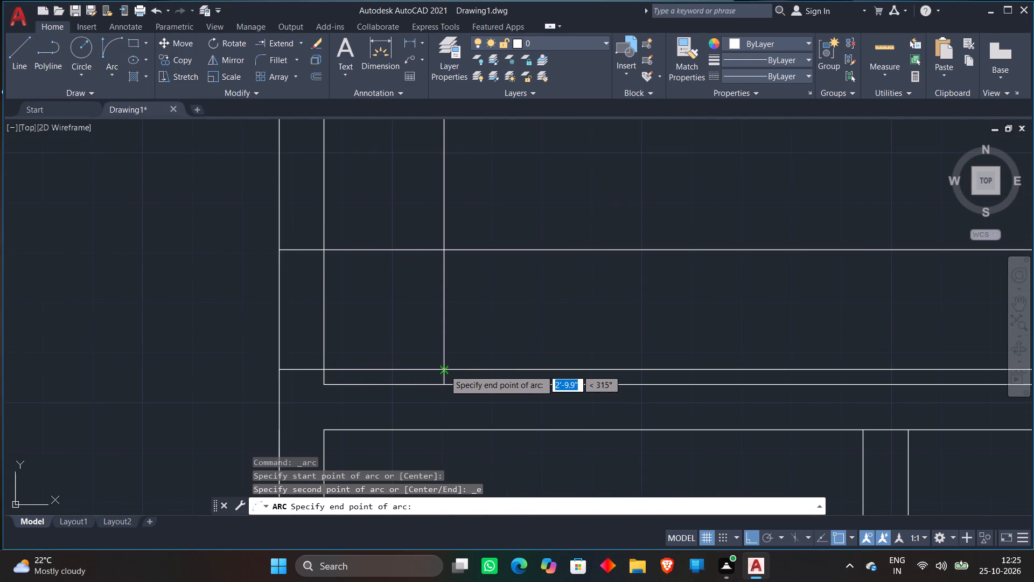
left_click(444, 370)
left_click(504, 214)
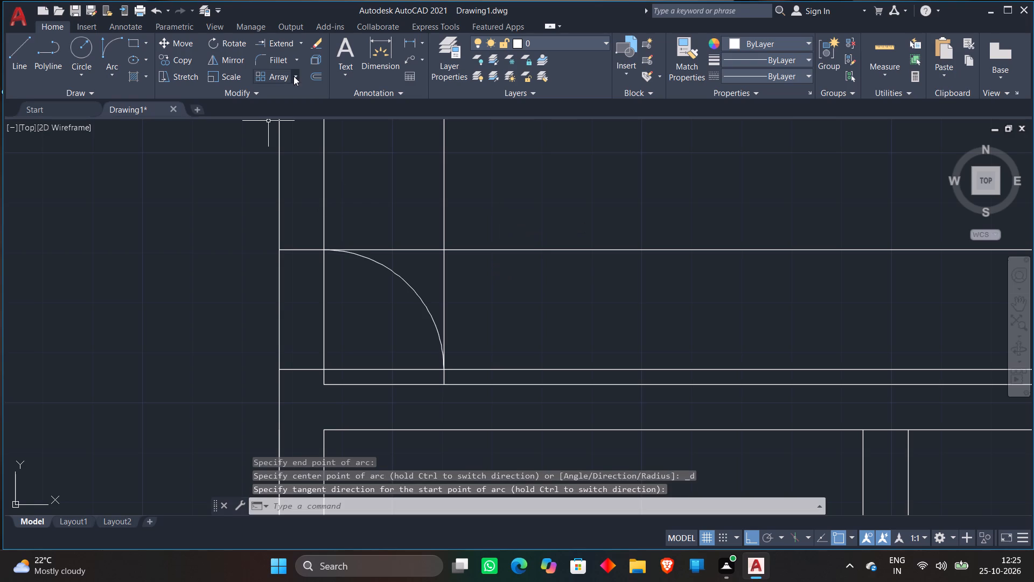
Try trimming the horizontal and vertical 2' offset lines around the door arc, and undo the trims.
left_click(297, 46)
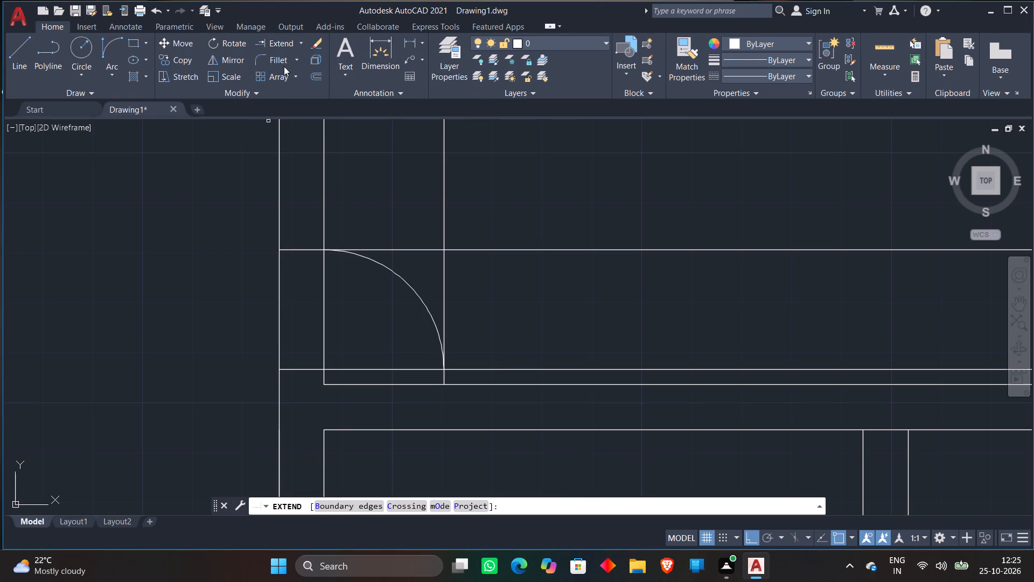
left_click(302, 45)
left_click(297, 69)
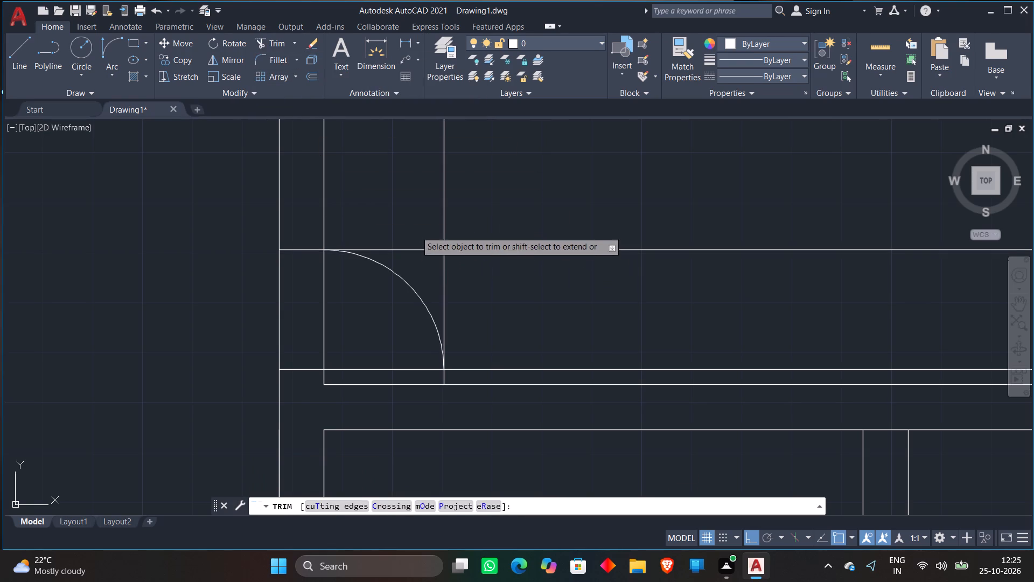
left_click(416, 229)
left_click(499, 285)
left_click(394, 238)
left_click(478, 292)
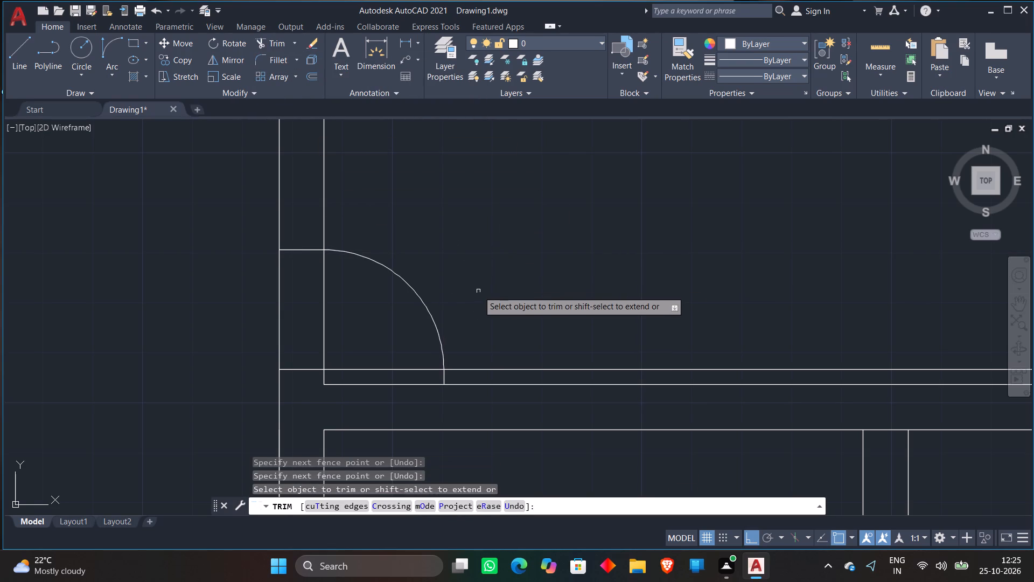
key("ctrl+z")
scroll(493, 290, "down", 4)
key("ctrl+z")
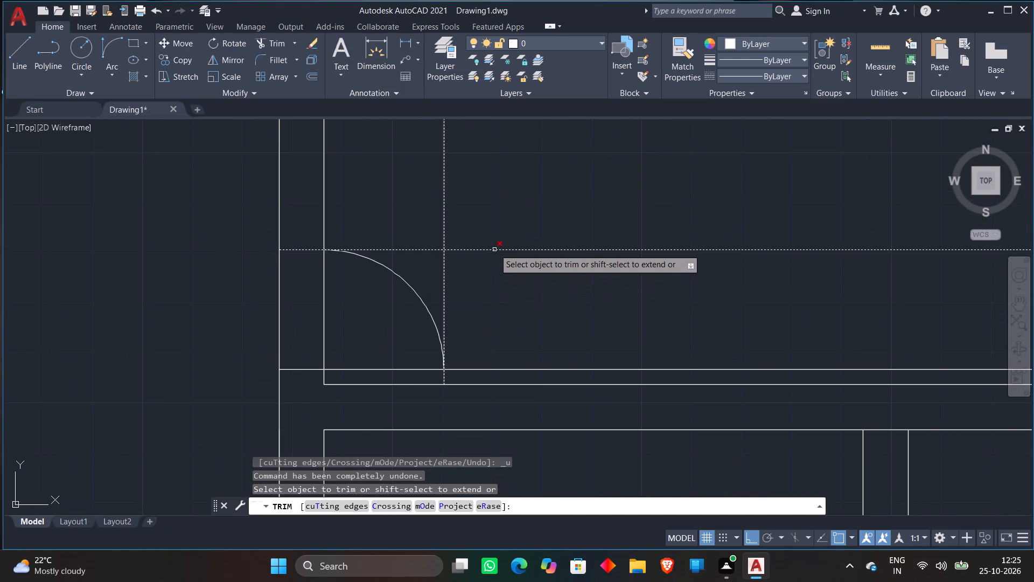
Trim the horizontal 2' line beyond the vertical one, and the vertical 2' line between the horizontal line and the 3" line.
left_click(497, 242)
left_click(492, 261)
left_click(433, 268)
left_click(476, 271)
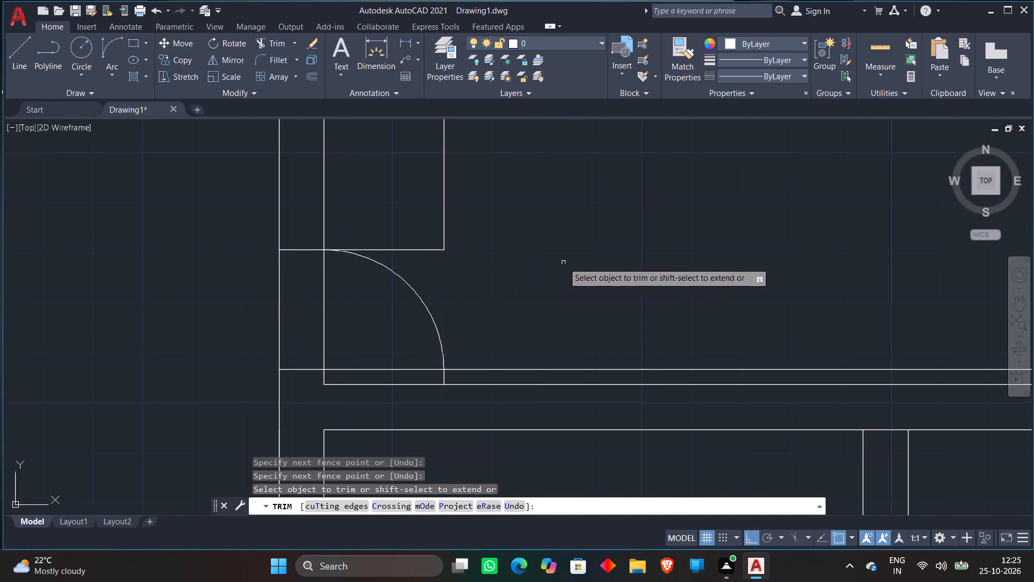
Trim both left wall lines between the 3" and 2' offset lines to cut the door opening beside the arc.
left_click(347, 293)
left_click(204, 287)
scroll(448, 379, "up", 2)
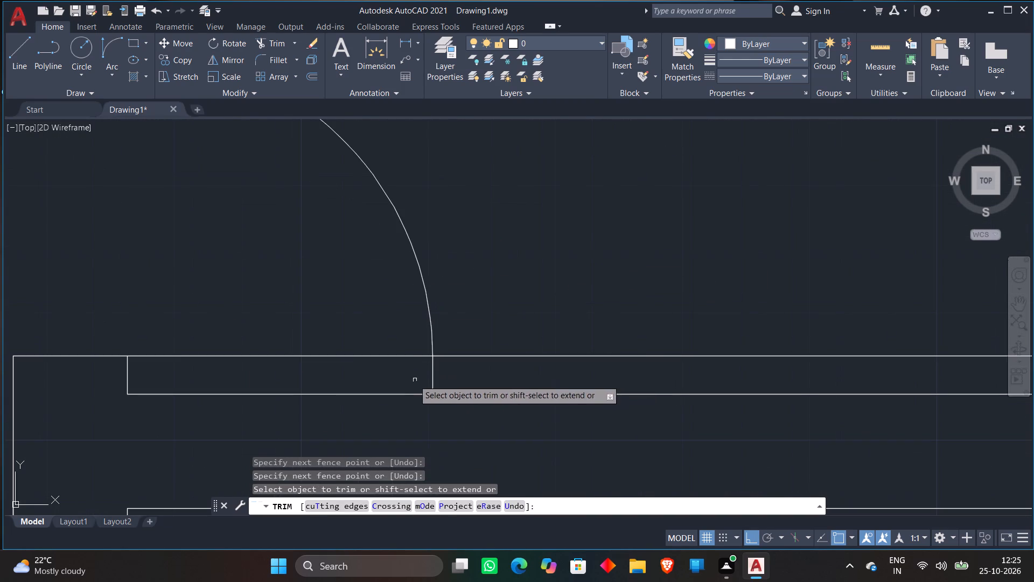
Trim the 3" line beyond the door arc and the vertical 2' line's leftover piece below the 3" line.
left_click(413, 380)
left_click(519, 331)
key("space")
Trim the crossing ends of the 2' offset lines in the first room's upper left corner to form an L-shaped corner.
scroll(641, 283, "down", 4)
scroll(703, 264, "down", 2)
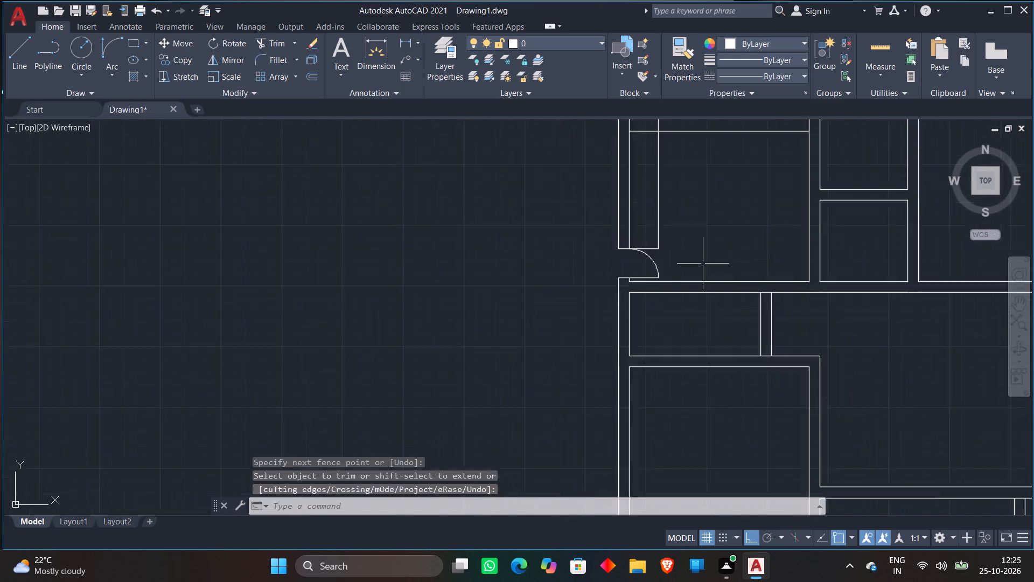
scroll(703, 264, "down", 1)
scroll(654, 163, "up", 2)
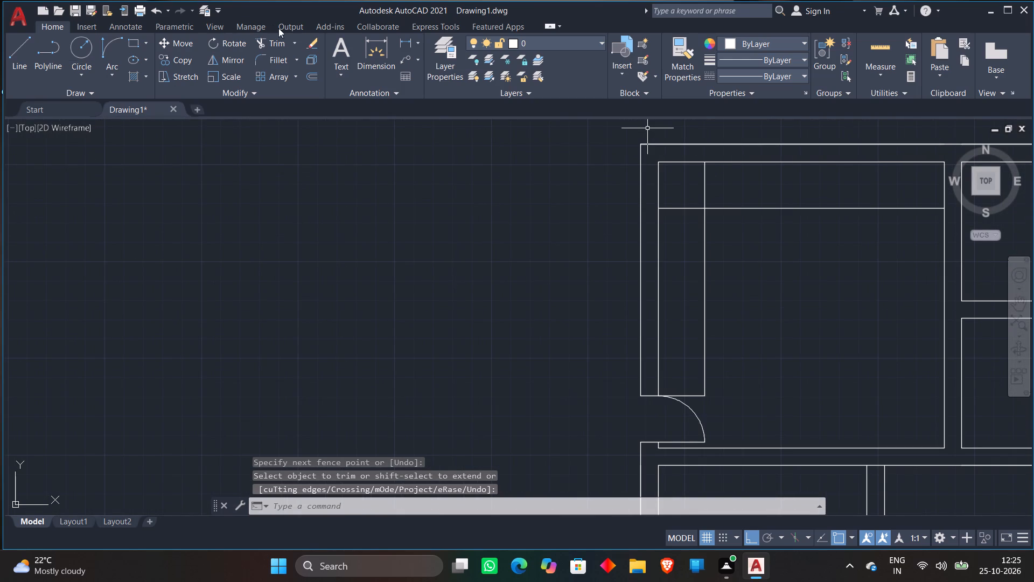
left_click(272, 39)
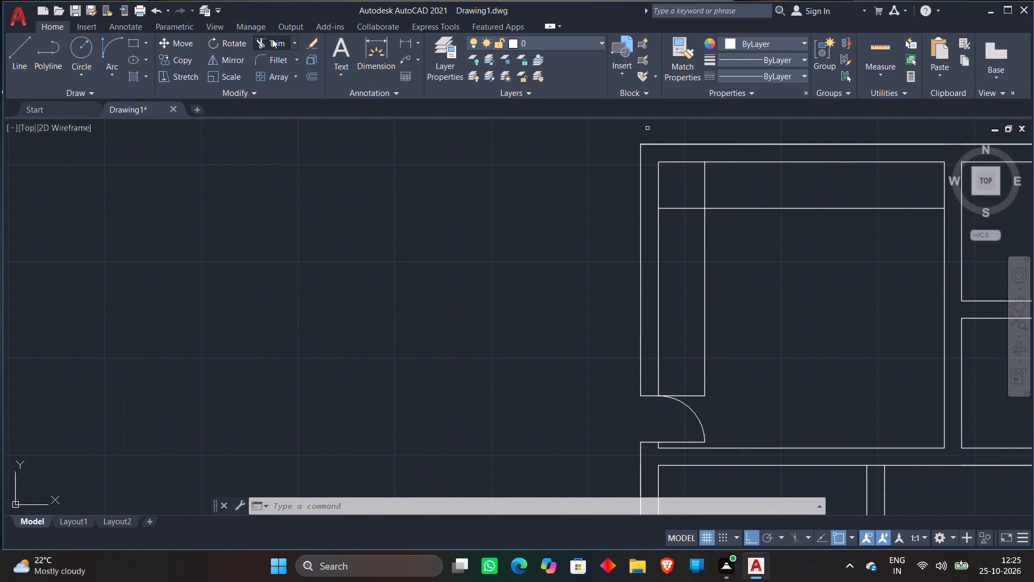
scroll(714, 158, "up", 3)
left_click(690, 216)
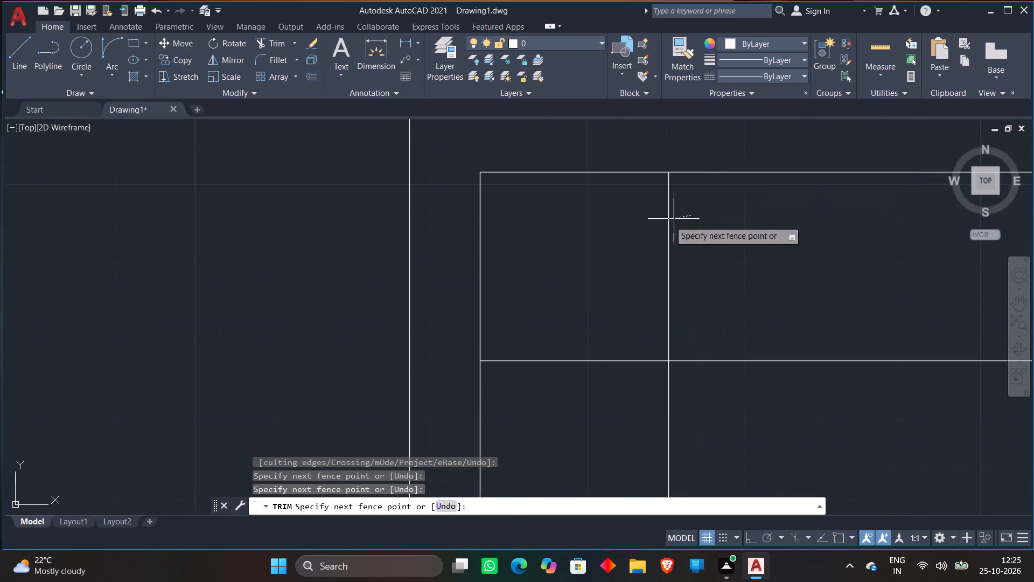
left_click(601, 367)
scroll(618, 308, "down", 6)
key("space")
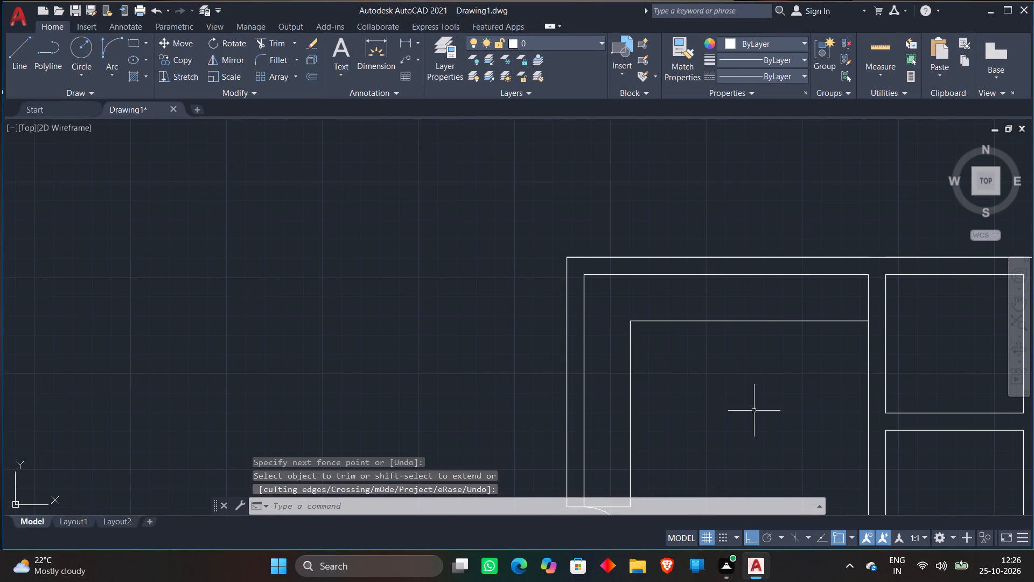
Offset the top inner wall line of the small room east of the first room 3" downward into the room.
scroll(767, 311, "down", 2)
scroll(849, 339, "up", 1)
middle_click_drag(848, 339, 744, 322)
scroll(847, 339, "up", 1)
scroll(742, 267, "up", 2)
middle_click_drag(754, 261, 596, 276)
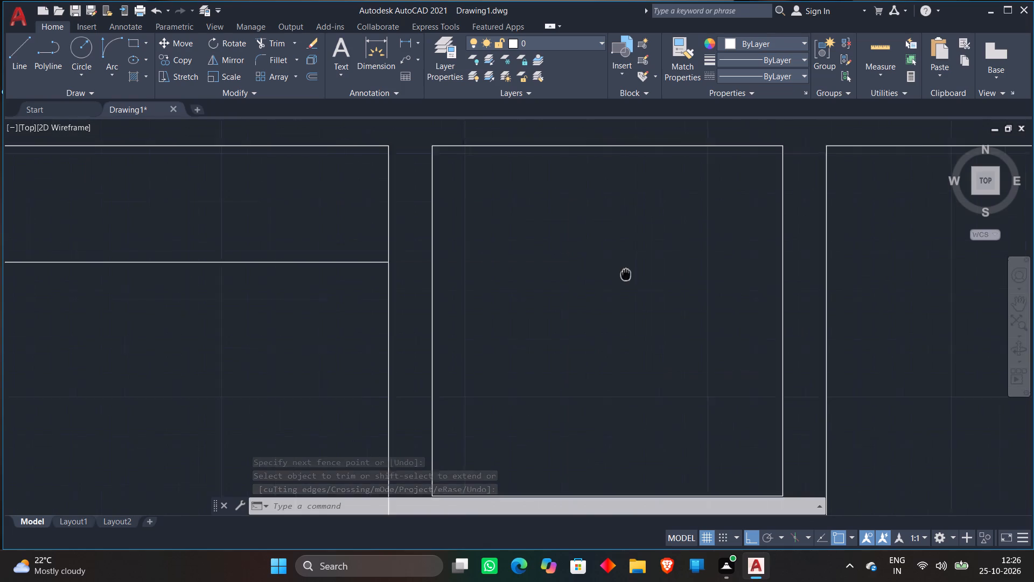
middle_click_drag(596, 276, 534, 282)
left_click(313, 72)
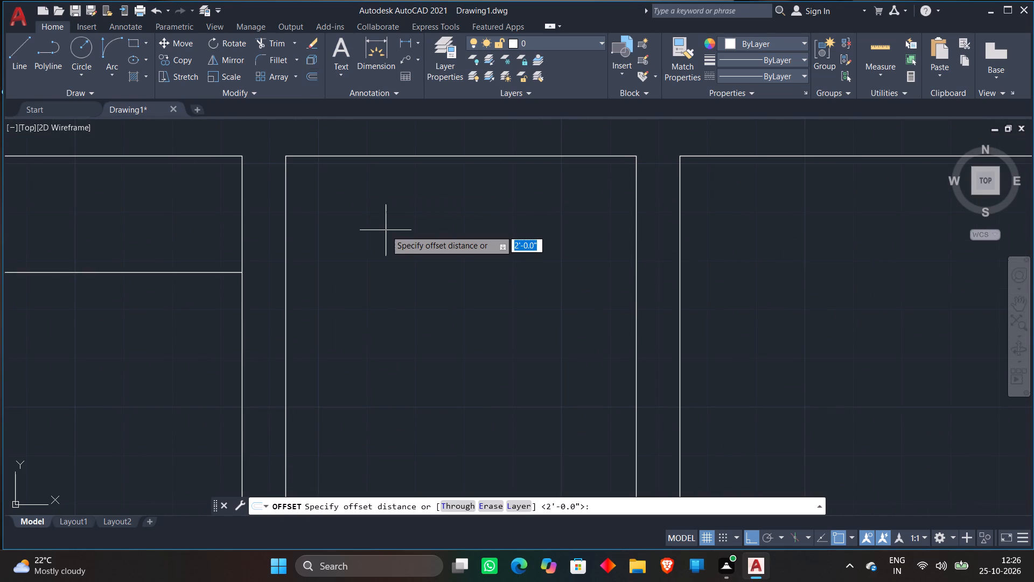
key("3")
key("apostrophe")
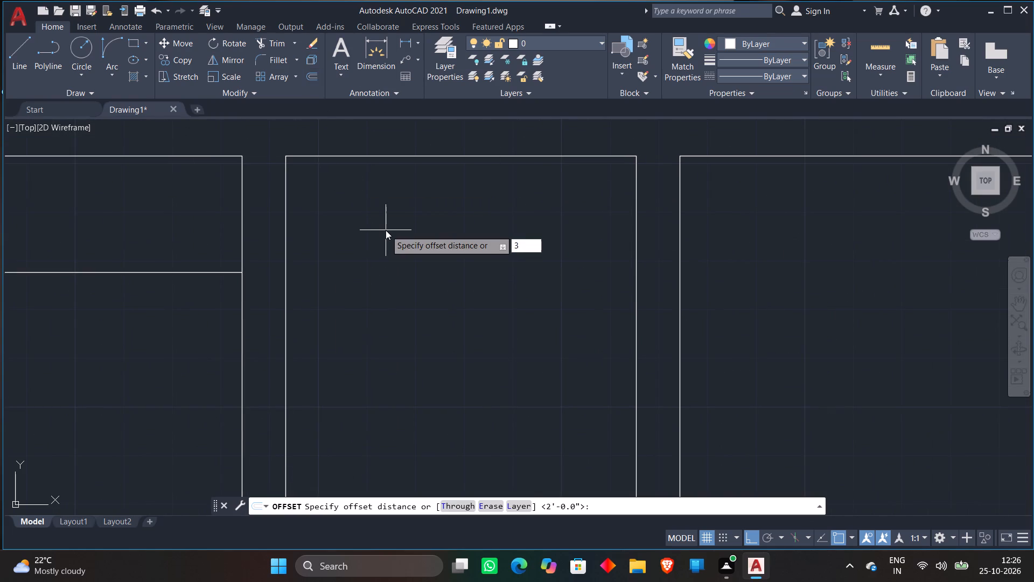
key("Return")
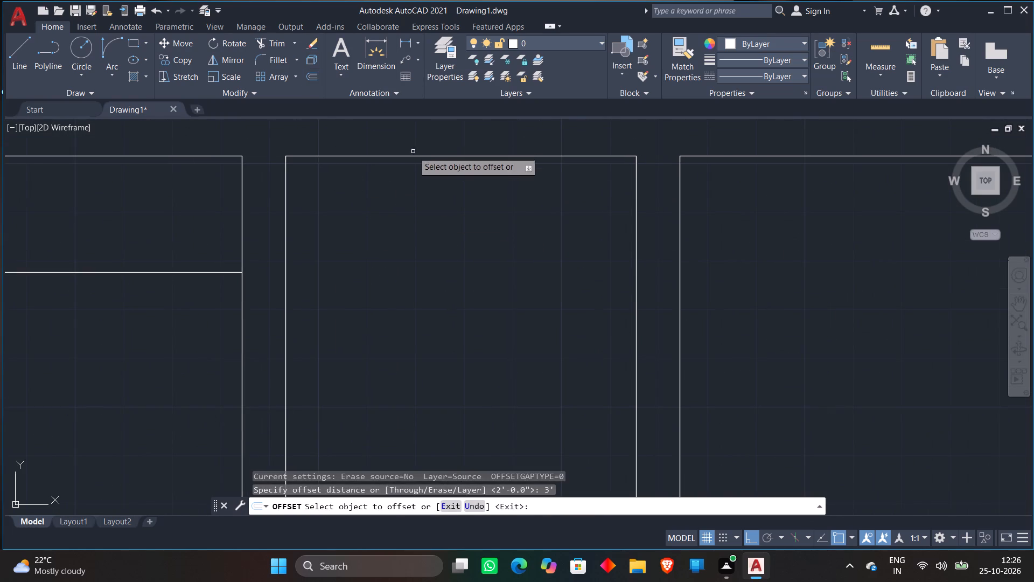
left_click(413, 156)
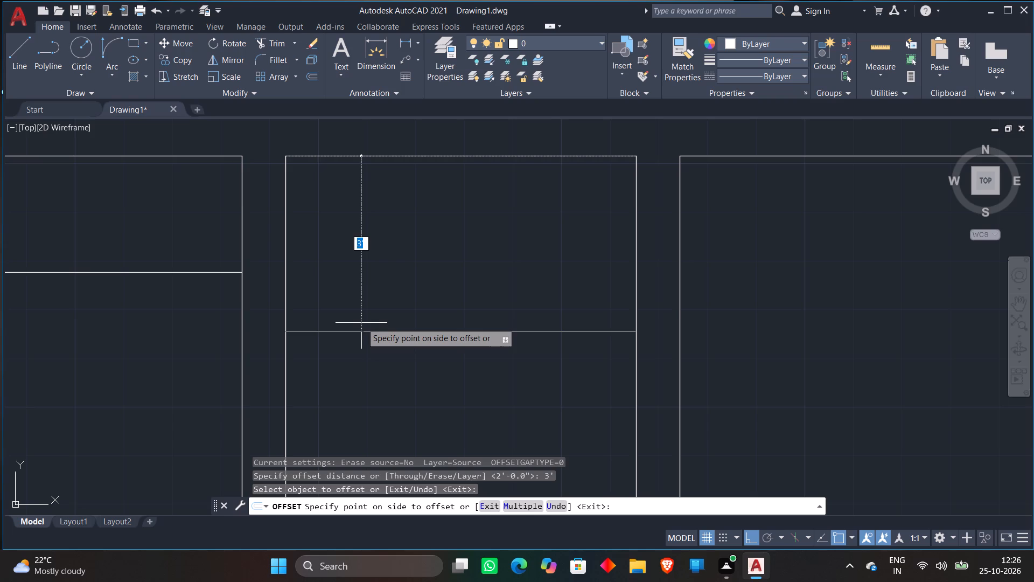
type("3\"")
key("Return")
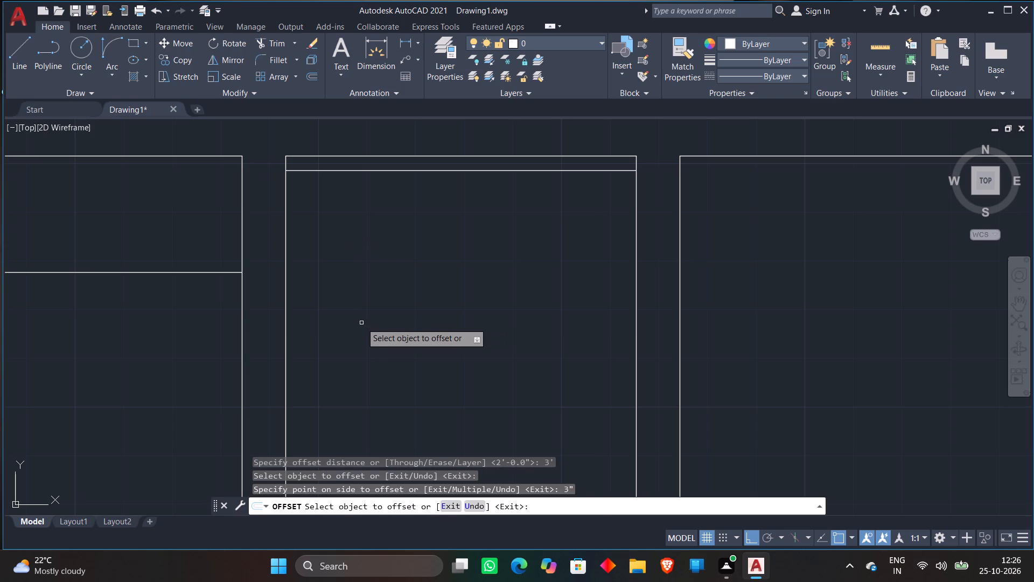
Extend the small room's 3" line across its right wall to the large room's wall line.
left_click(295, 40)
left_click(275, 89)
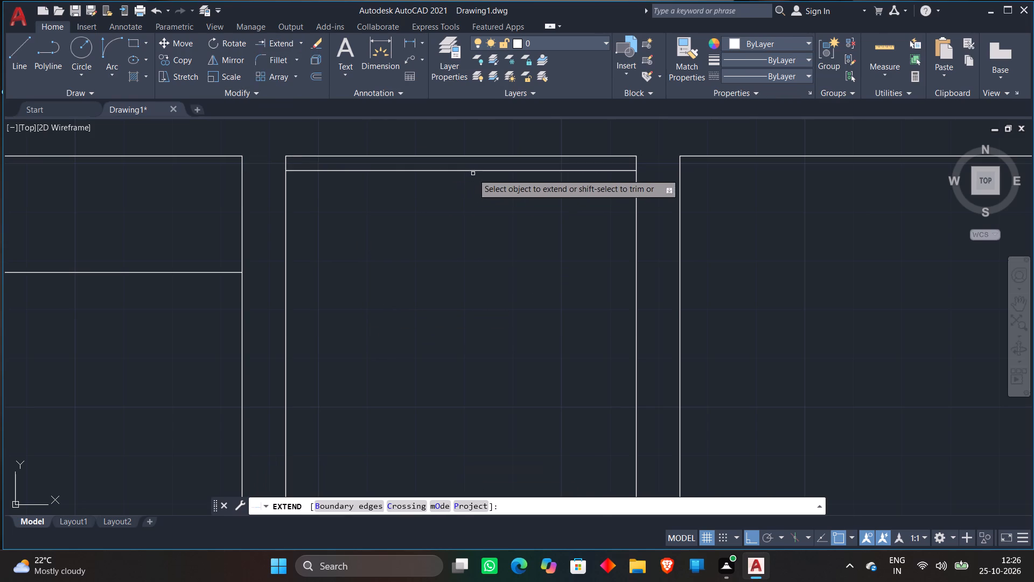
left_click(487, 169)
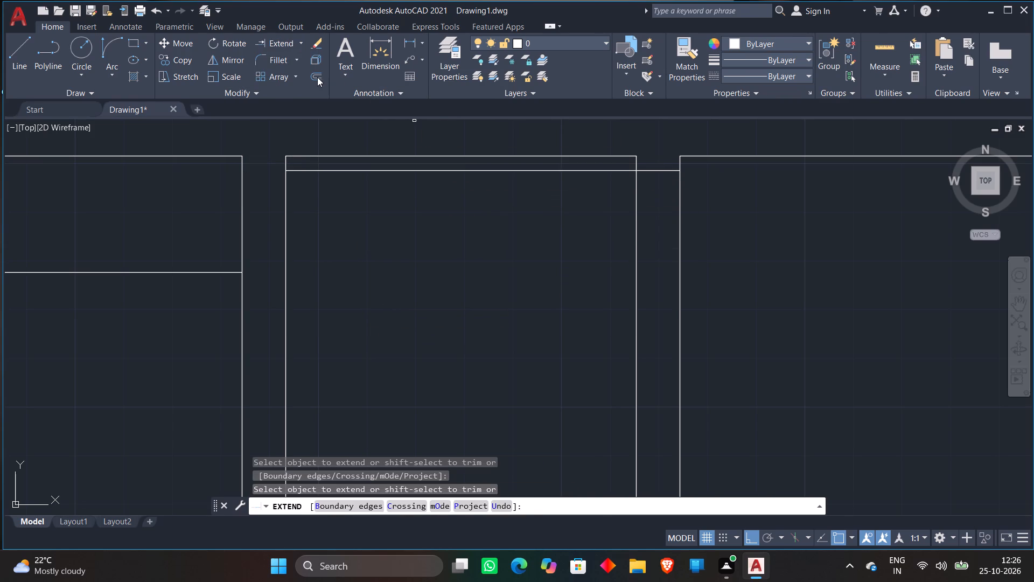
Offset the extended 3" line downward and the small room's inner right wall line into the room, both by 1'8".
left_click(318, 77)
key("1")
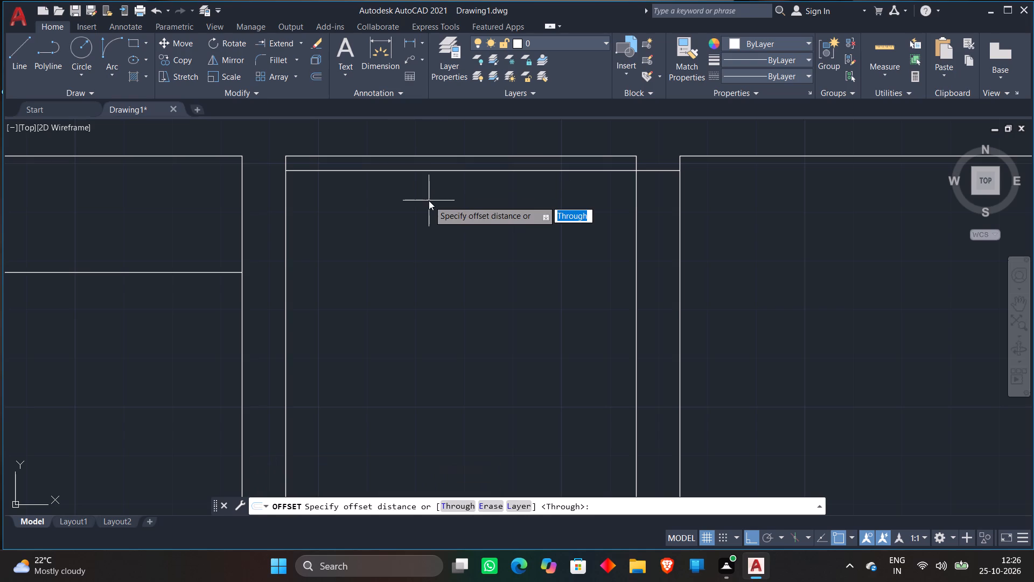
key("apostrophe")
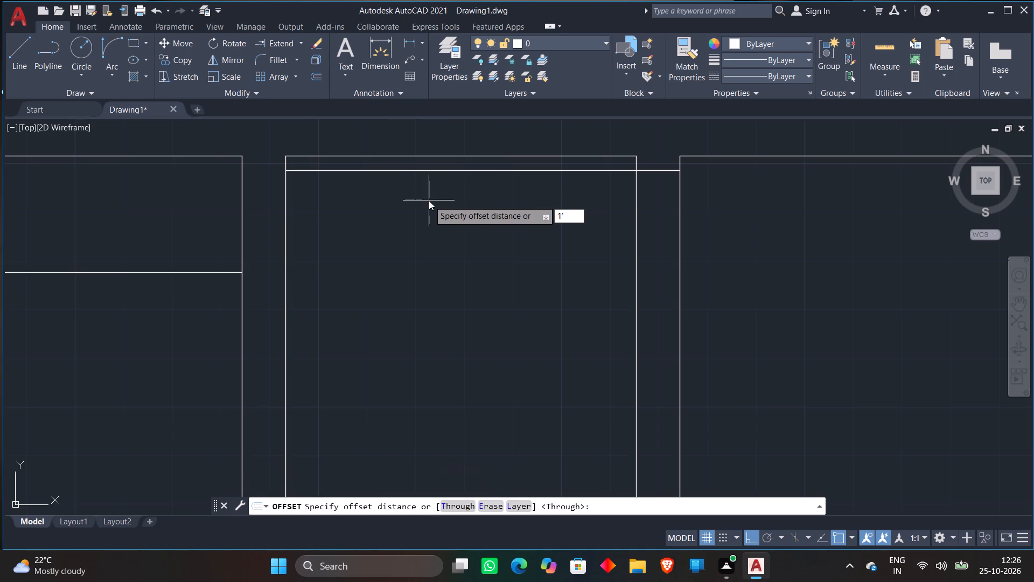
key("8")
key("shift+quotedbl")
key("Return")
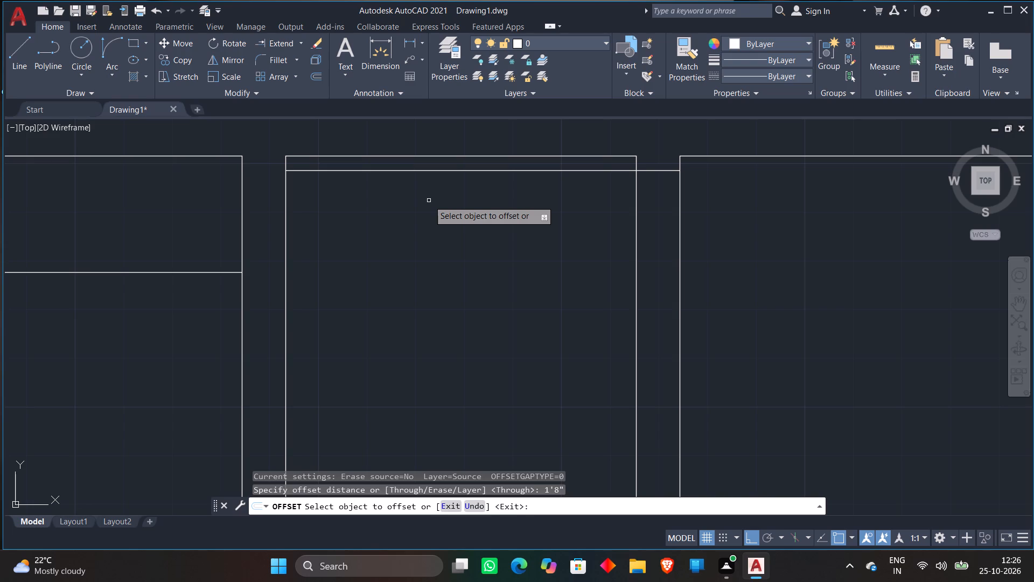
left_click(484, 172)
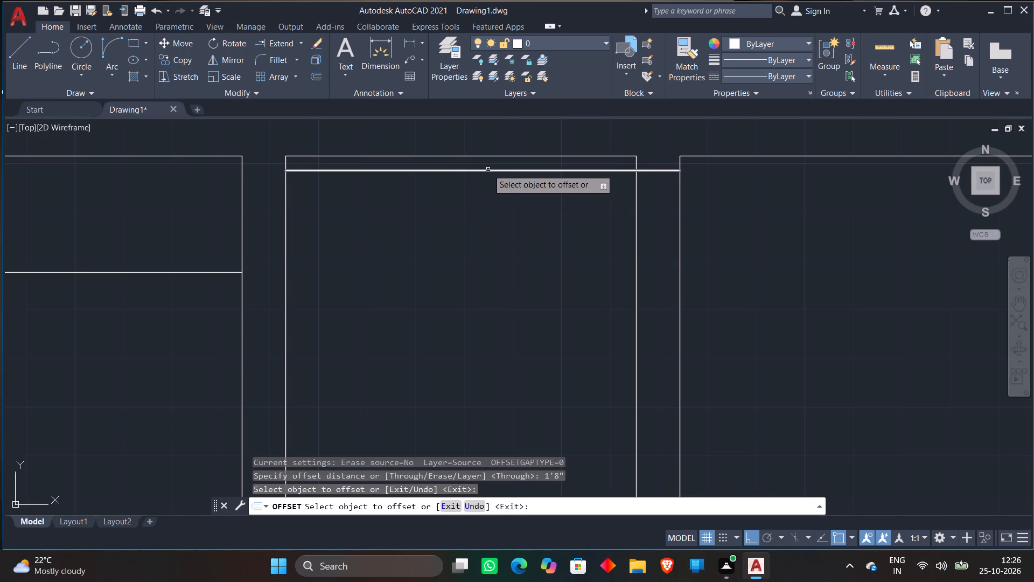
left_click(488, 169)
left_click(506, 324)
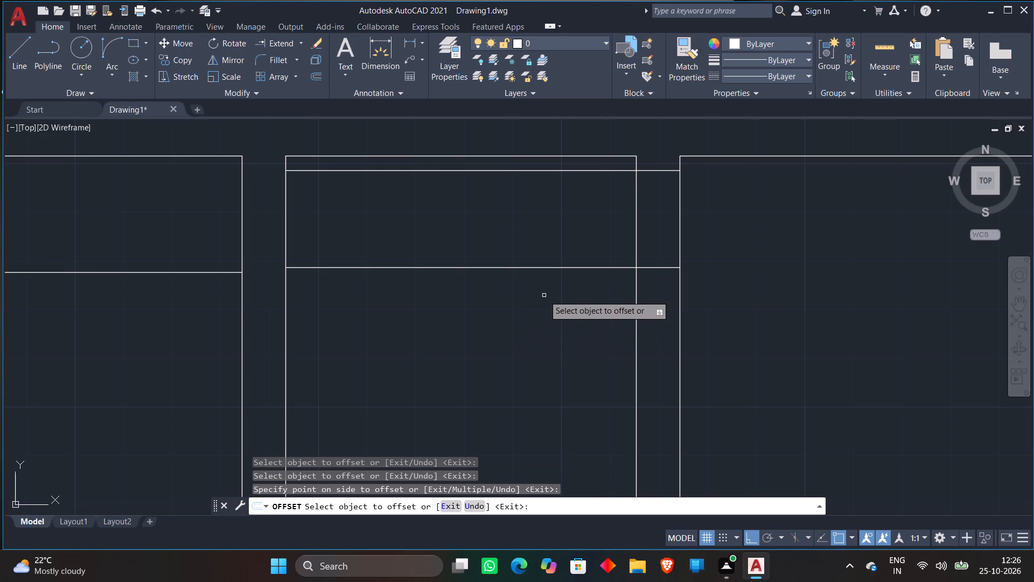
left_click(635, 292)
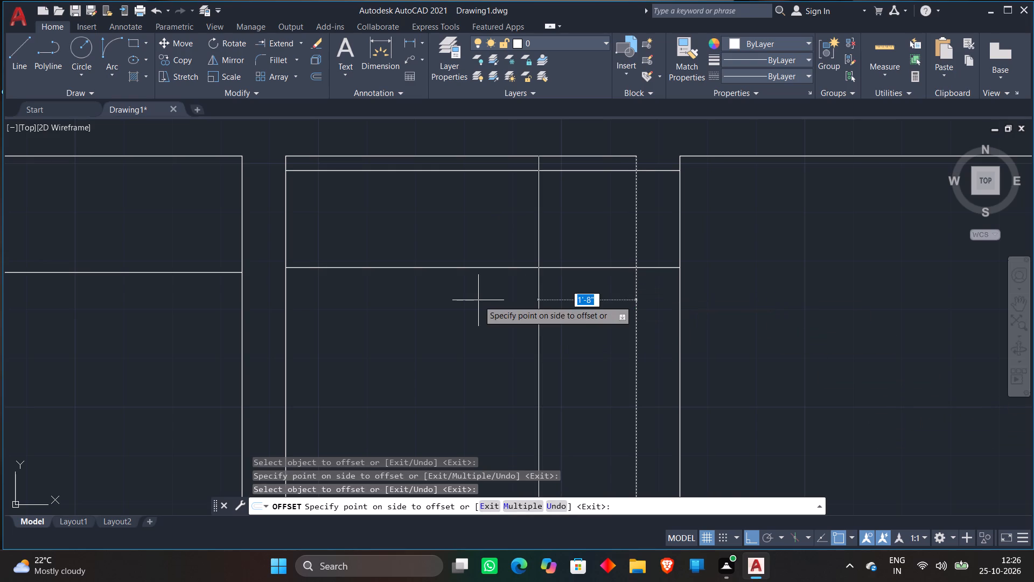
left_click(478, 300)
key("space")
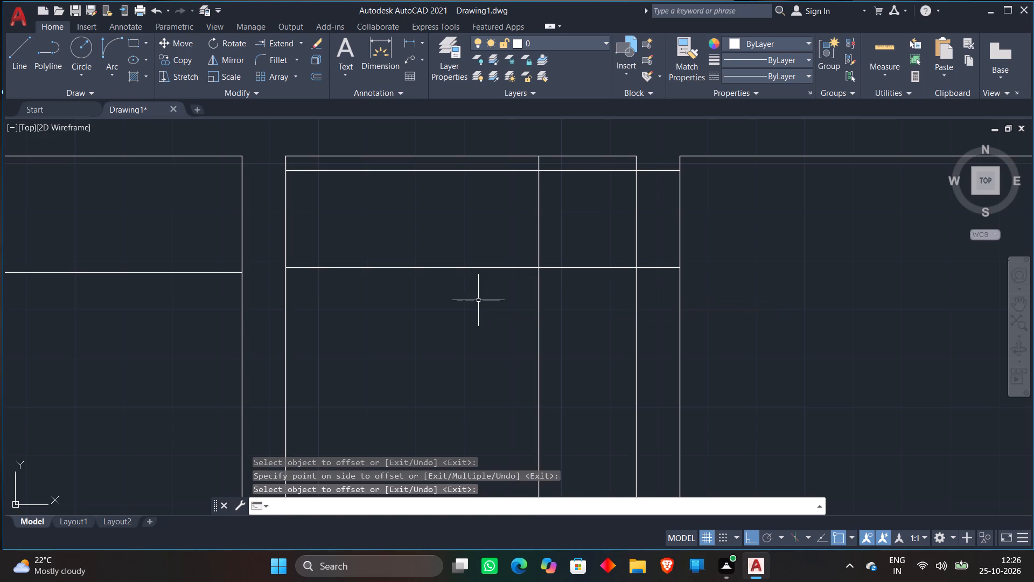
Draw a Start, End, Direction arc from the inner right wall at the lower 1'8" line to where the vertical 1'8" line meets the 3" line, direction 180°.
scroll(340, 267, "down", 2)
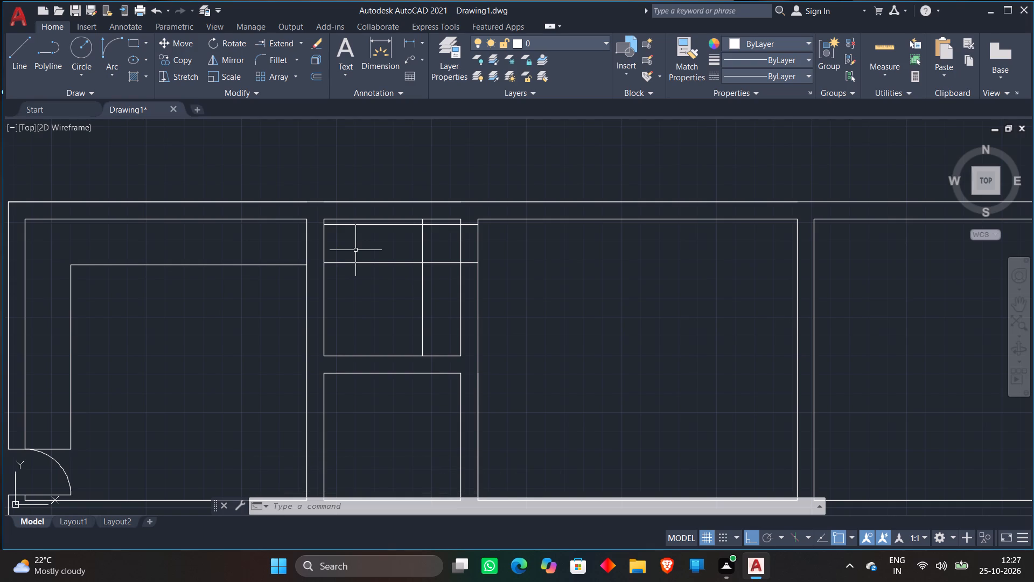
left_click(102, 40)
scroll(437, 240, "up", 3)
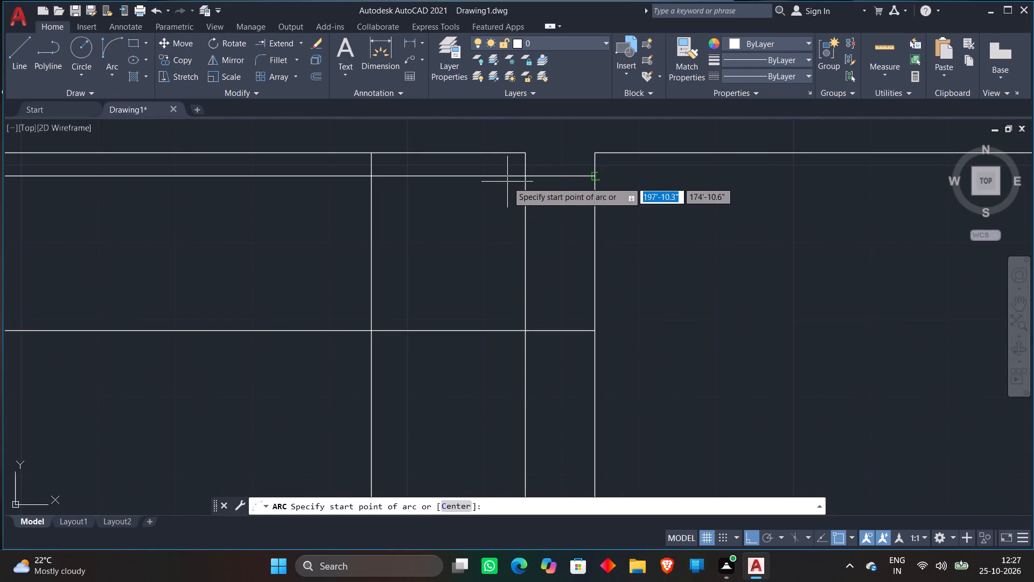
left_click(525, 329)
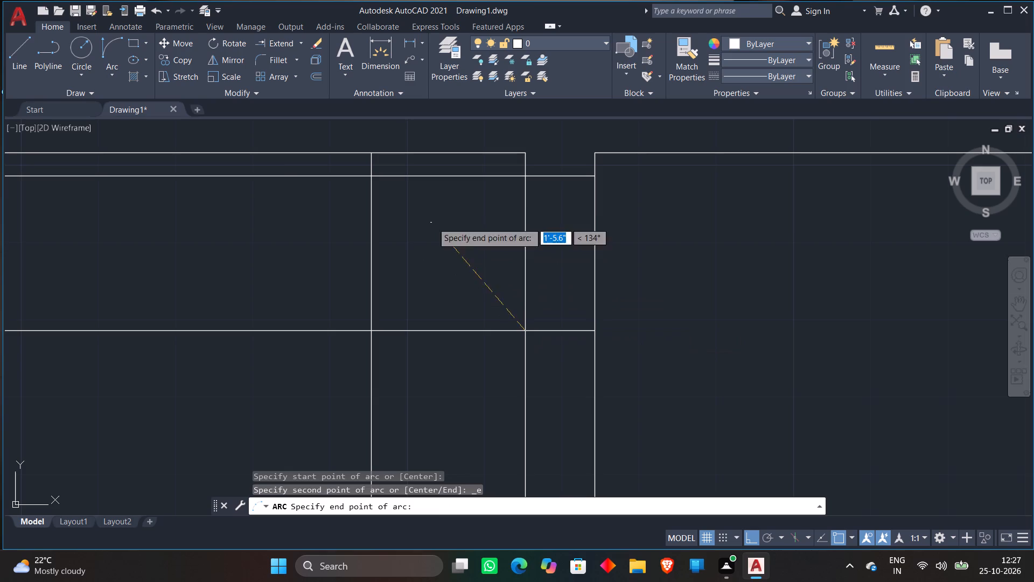
left_click(372, 176)
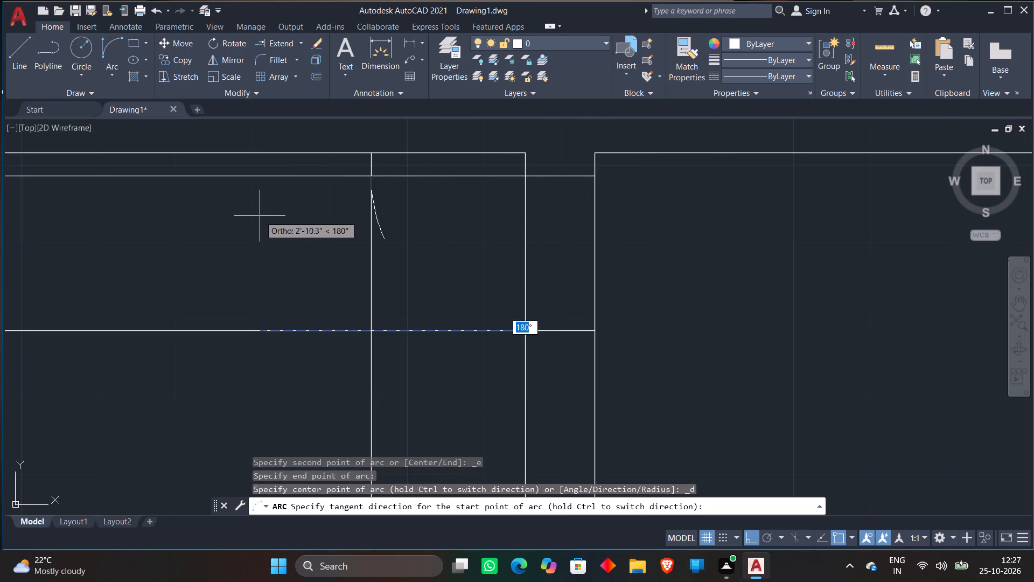
left_click(256, 218)
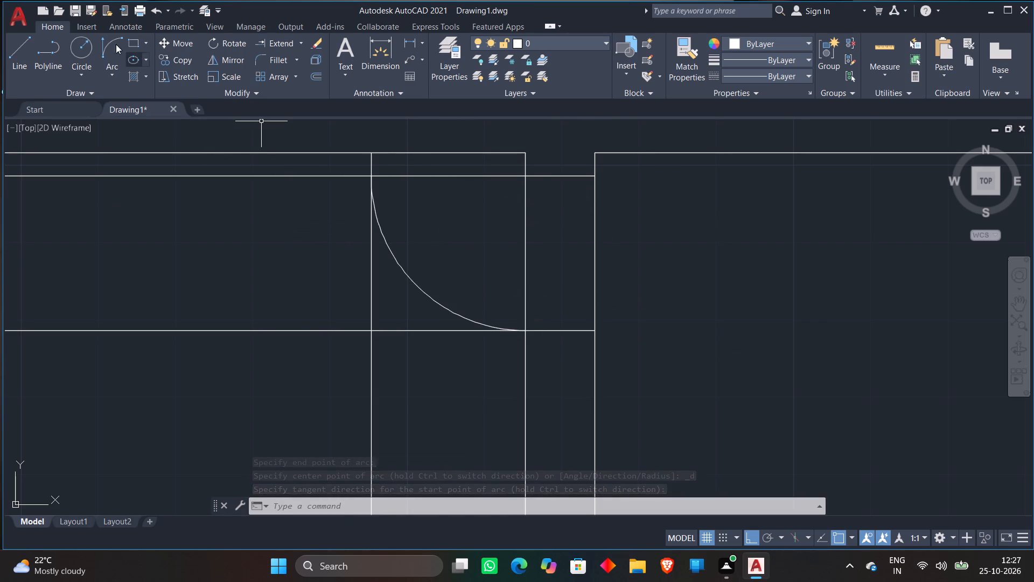
Trim away the vertical 1'8" line and the parts of both horizontal offset lines left of the door in the small room.
left_click(303, 41)
left_click(286, 65)
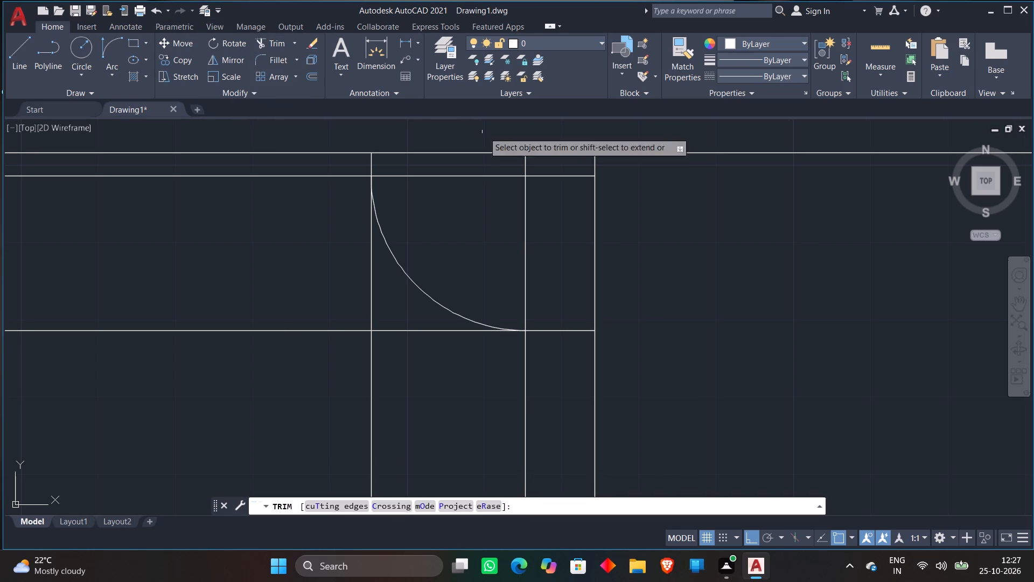
left_click(377, 167)
left_click(335, 179)
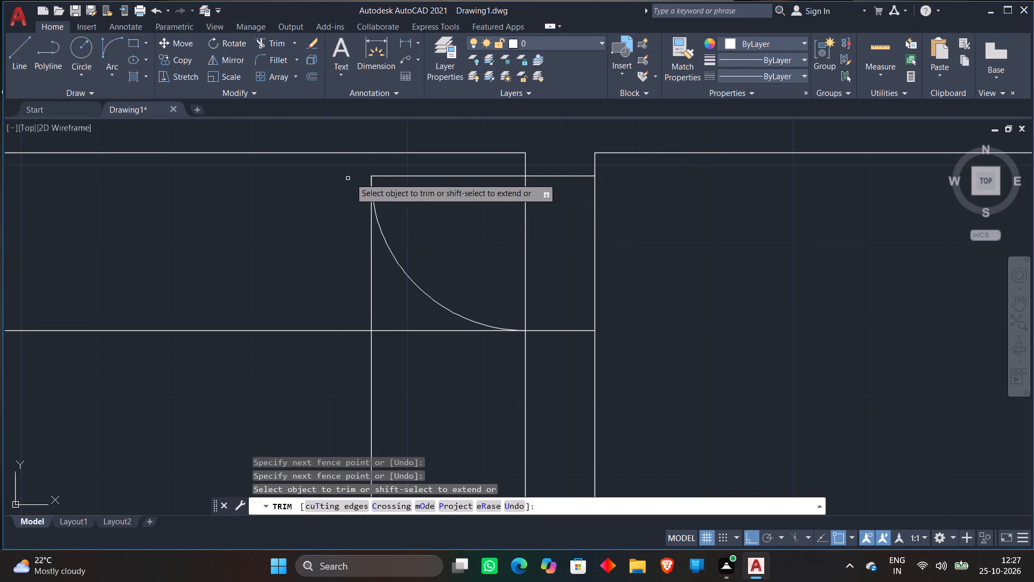
scroll(461, 176, "down", 1)
left_click(395, 246)
left_click(430, 287)
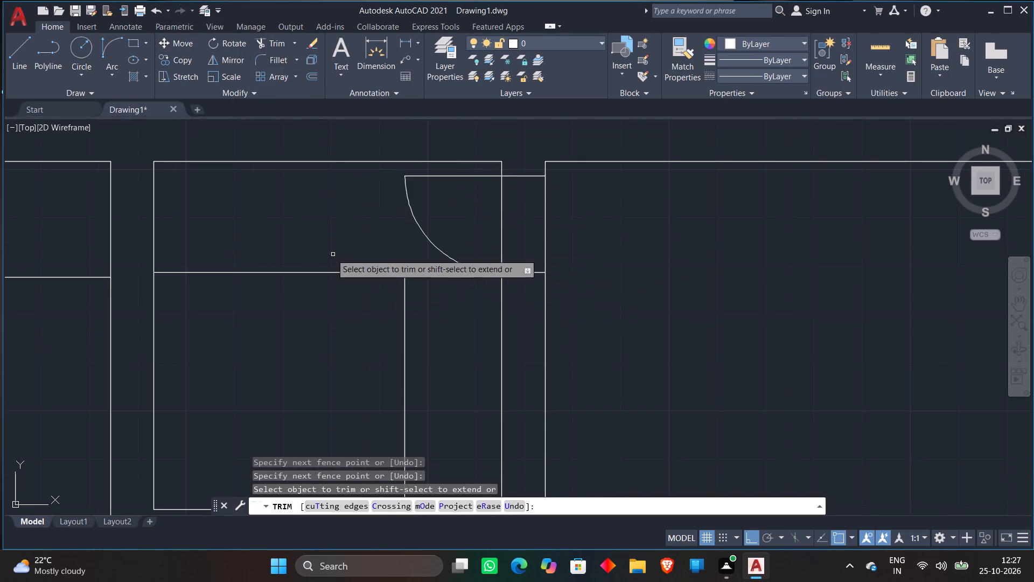
left_click(331, 253)
left_click(421, 316)
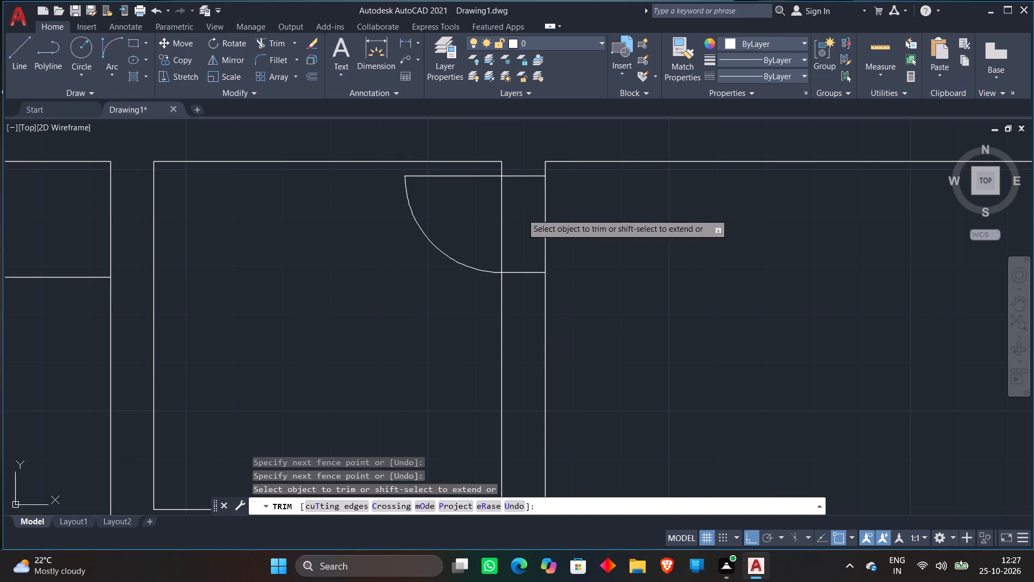
Trim both right wall lines between the 3" and 1'8" offset lines to cut the small room's door opening.
scroll(543, 203, "up", 1)
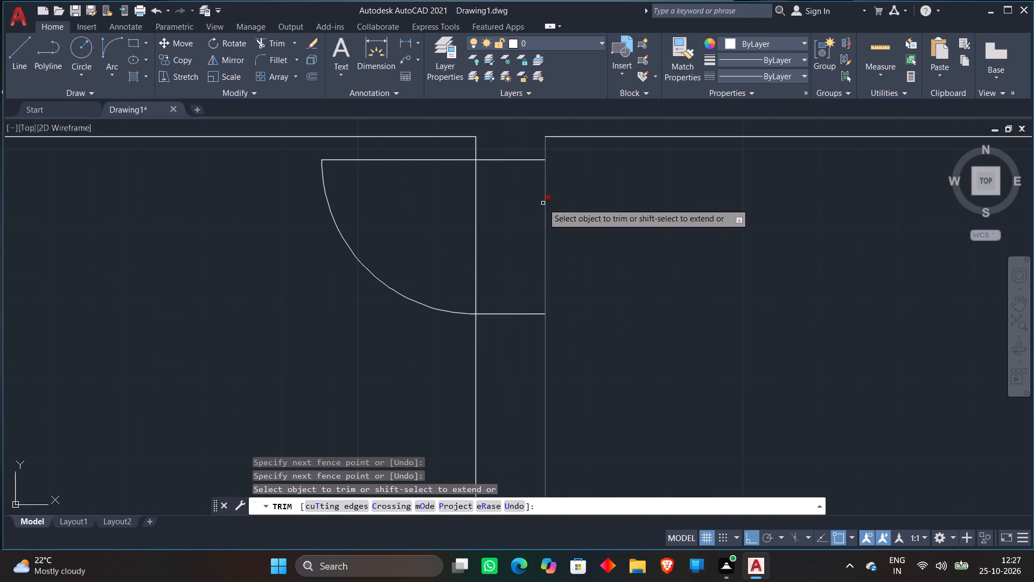
left_click(446, 224)
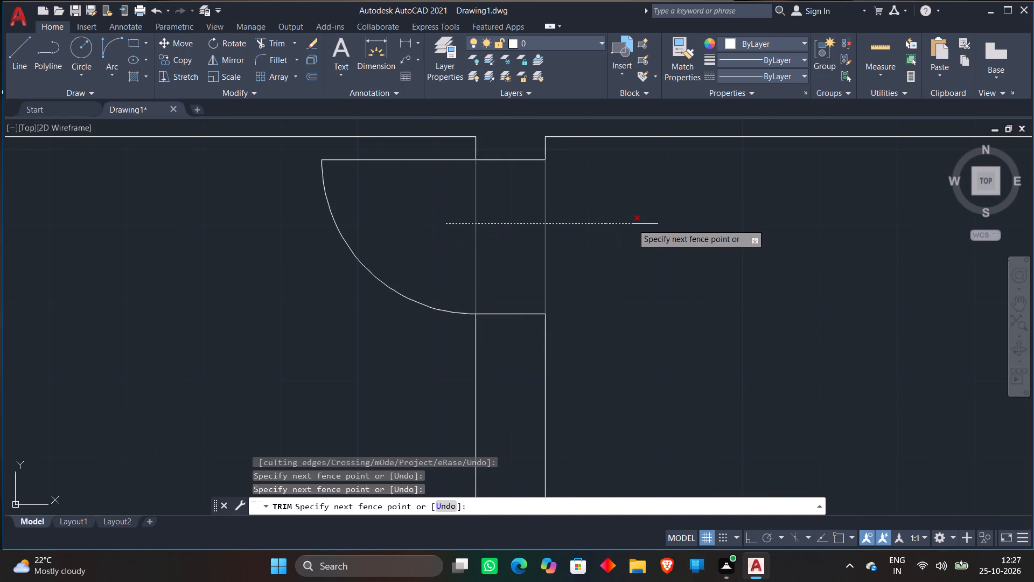
left_click(631, 224)
scroll(623, 214, "down", 3)
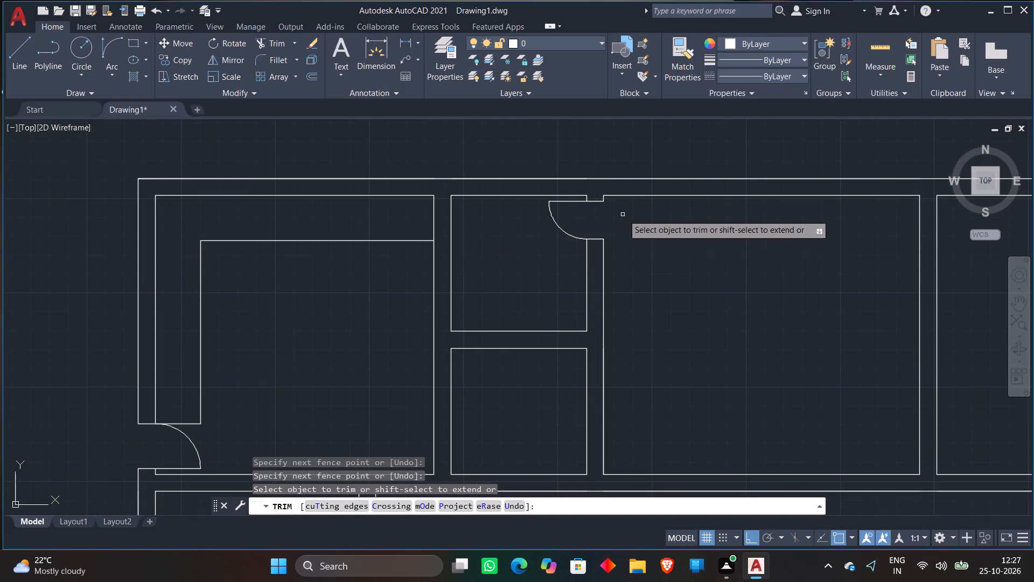
scroll(644, 240, "down", 1)
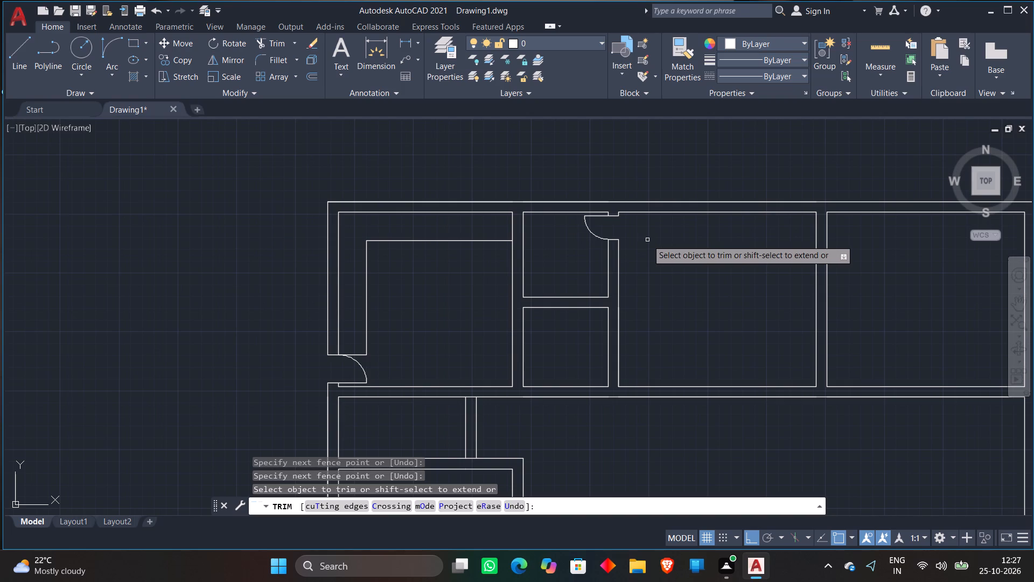
key("space")
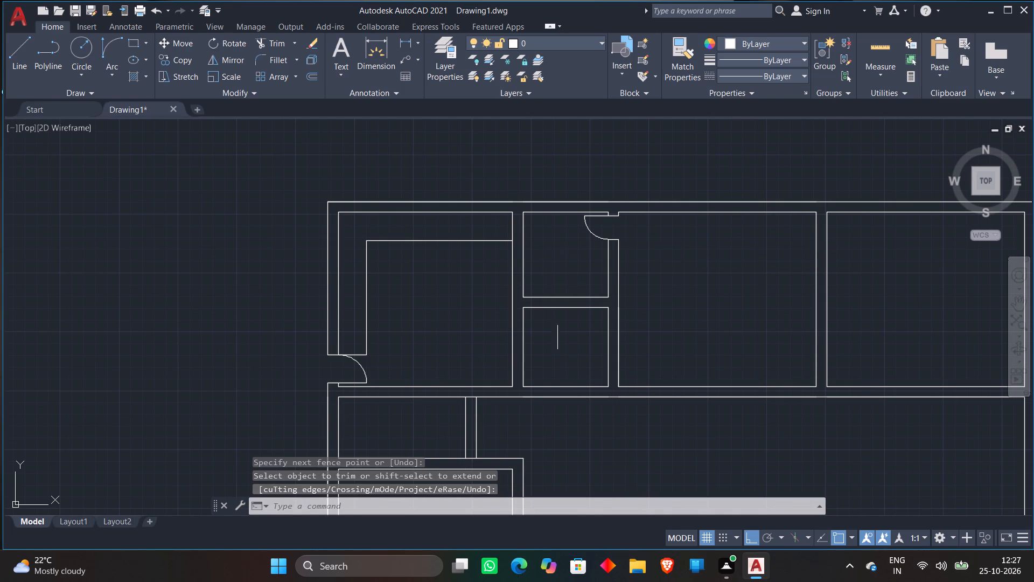
Offset the lower small room's top inner wall line 3" downward into the room.
scroll(564, 336, "up", 2)
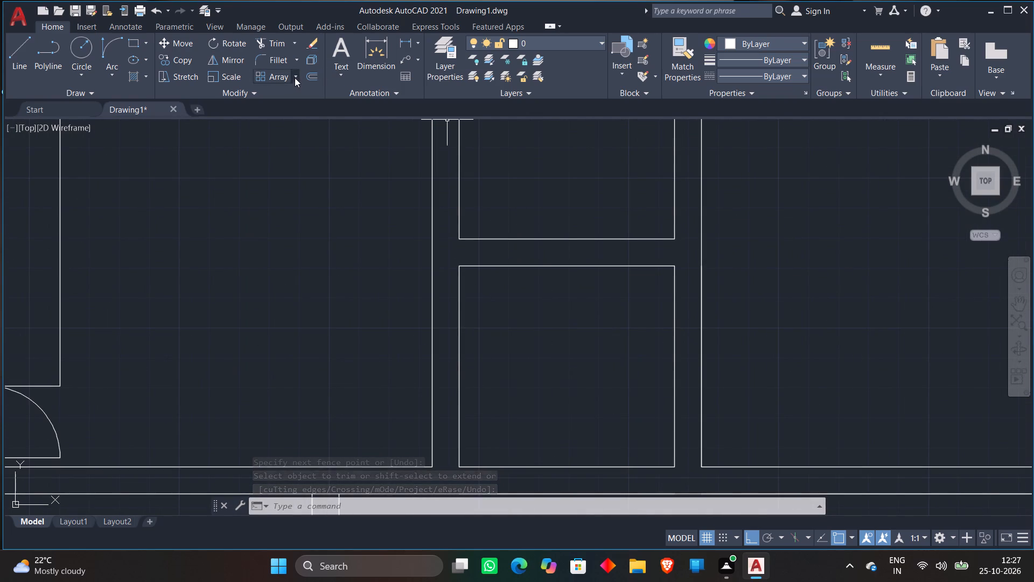
left_click(313, 77)
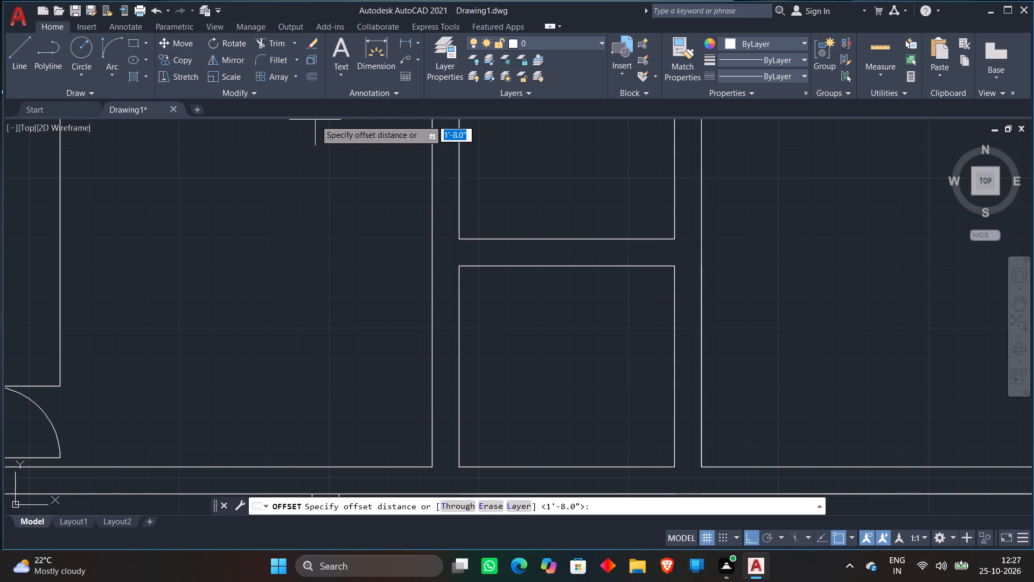
type("3\"")
key("Return")
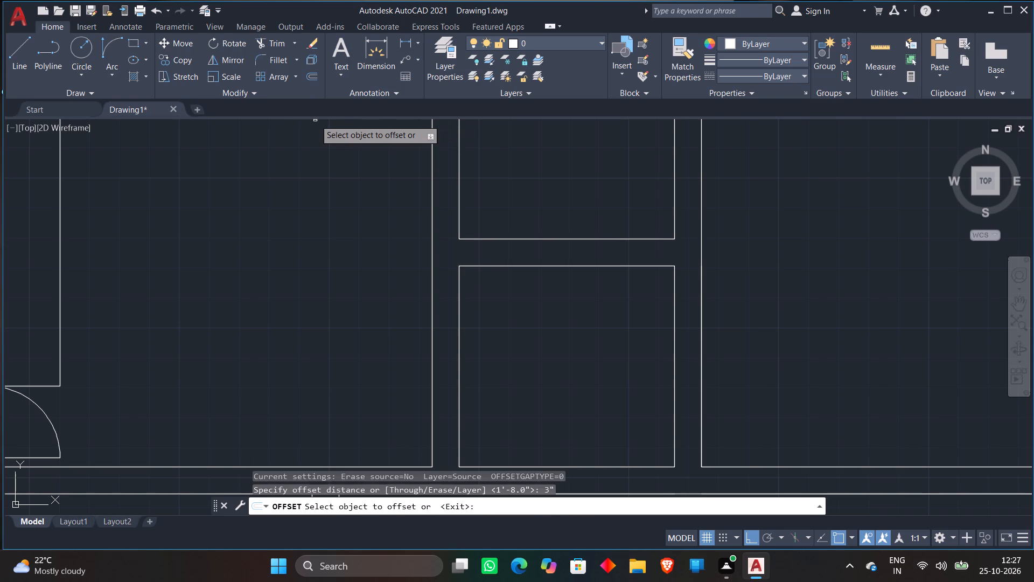
left_click(478, 266)
left_click(481, 307)
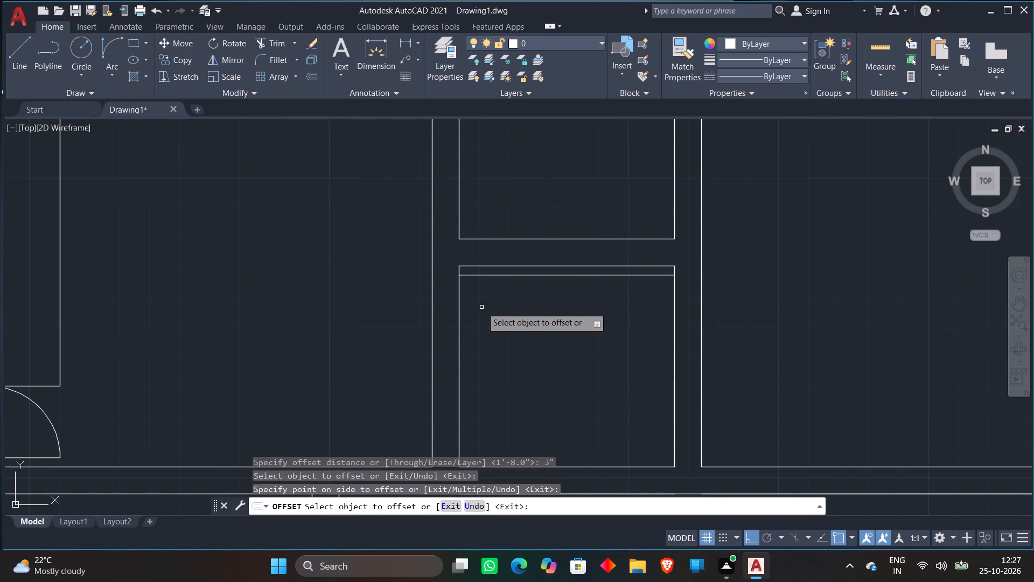
key("space")
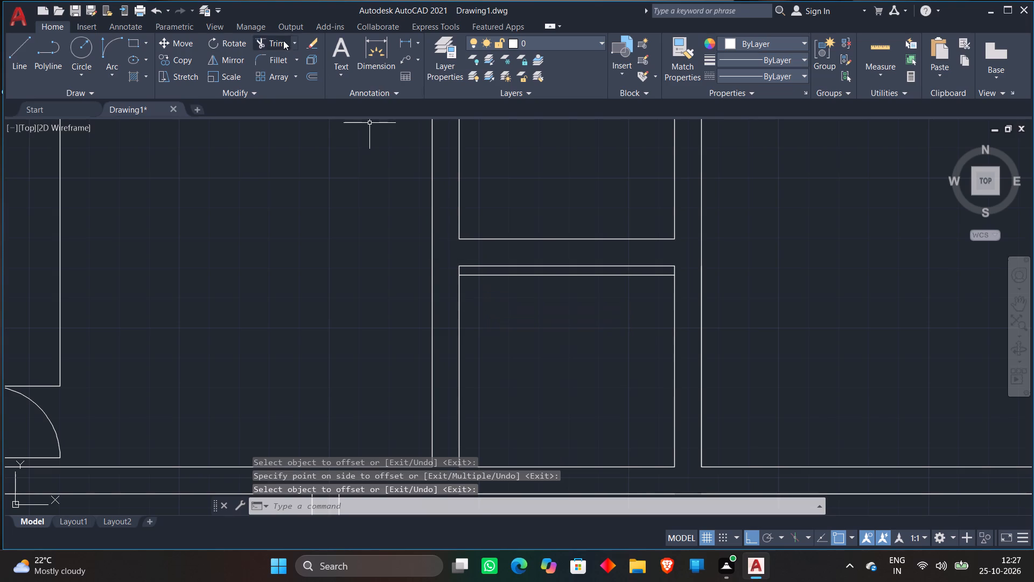
Extend the new 3" line across the left wall to that wall's far face.
left_click(292, 47)
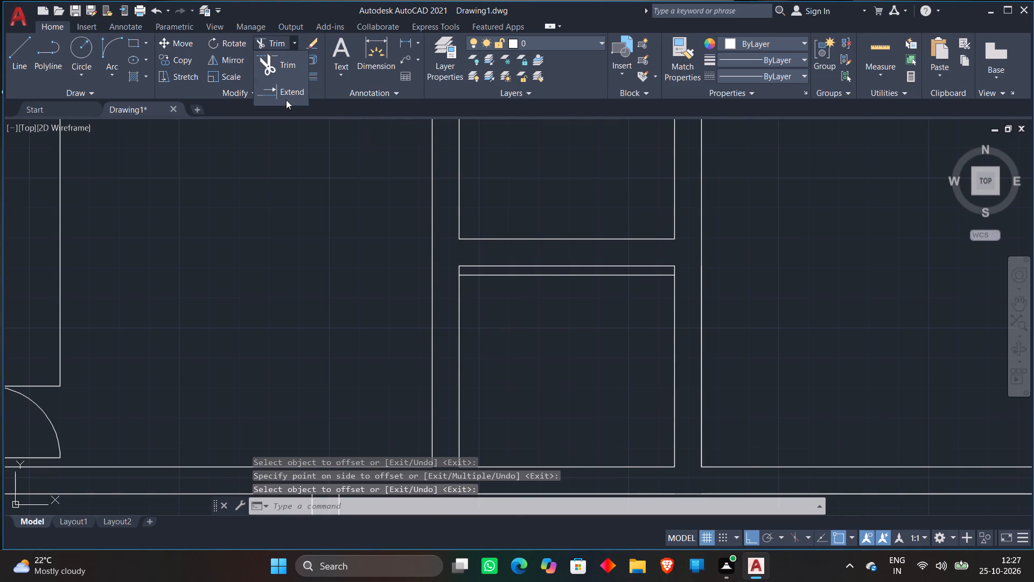
left_click(285, 94)
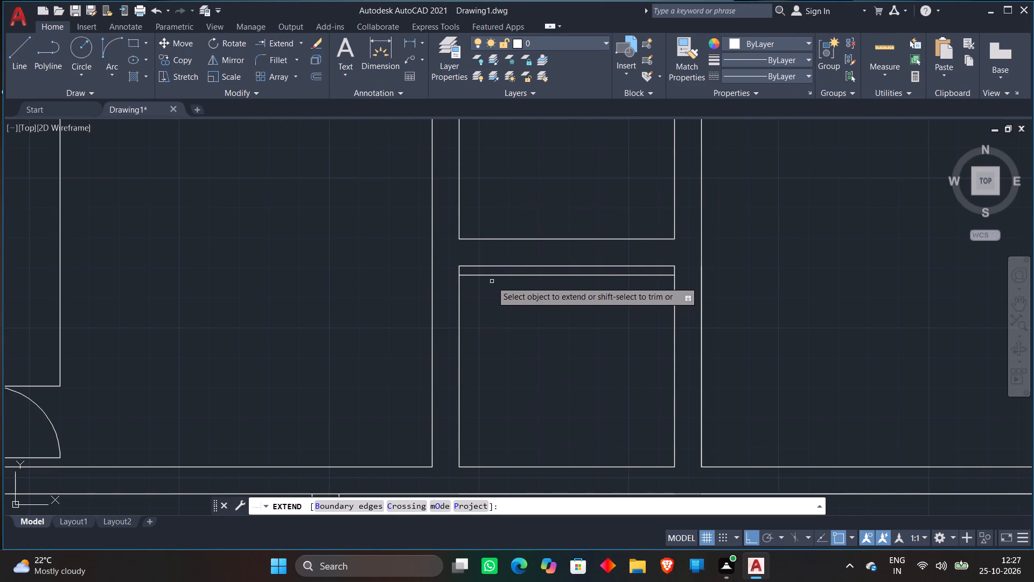
left_click(490, 276)
key("space")
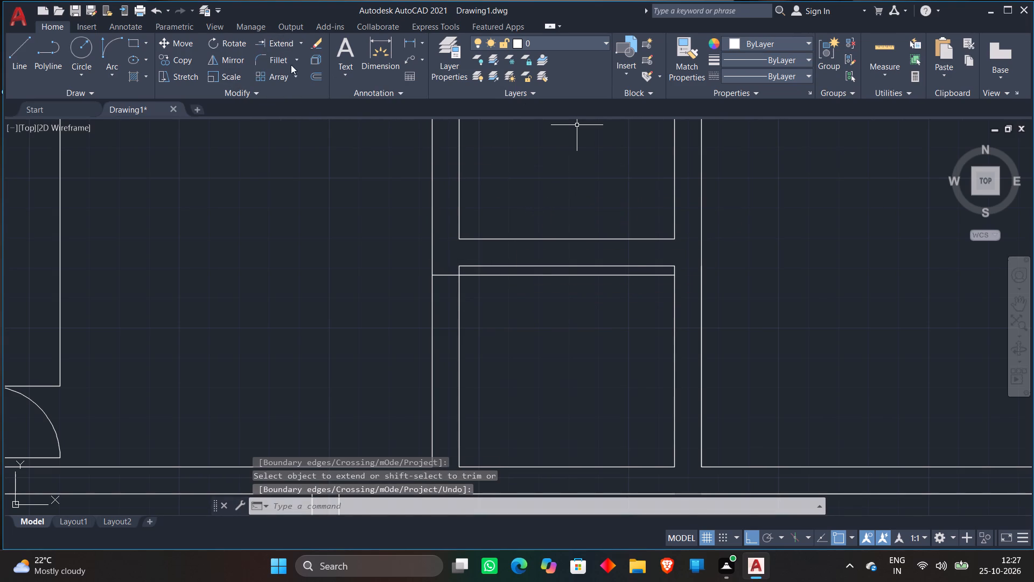
Offset the extended 3" line downward and the lower small room's left inner wall line into the room, both by 2'.
left_click(315, 76)
type("2'")
key("Return")
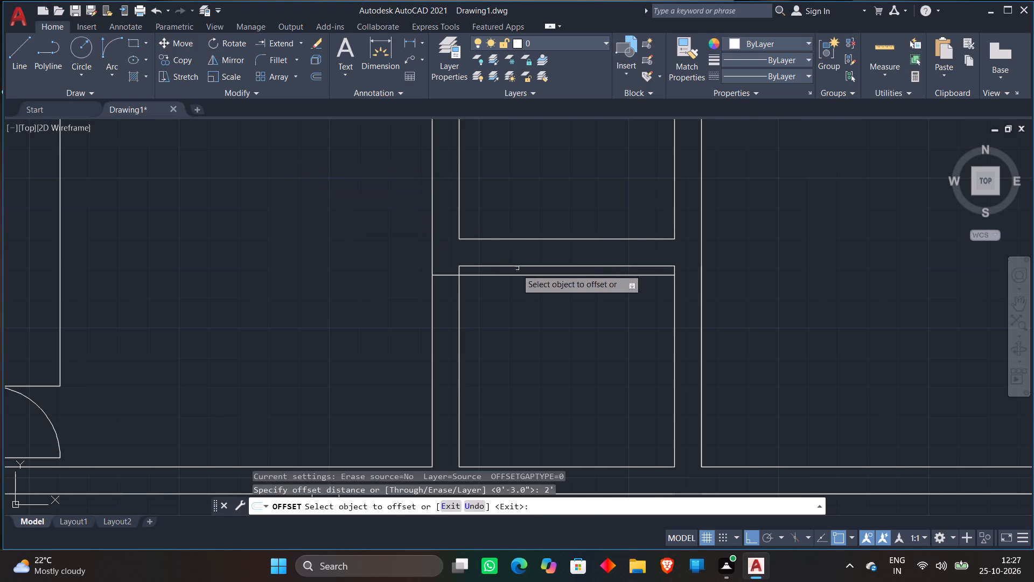
left_click(506, 276)
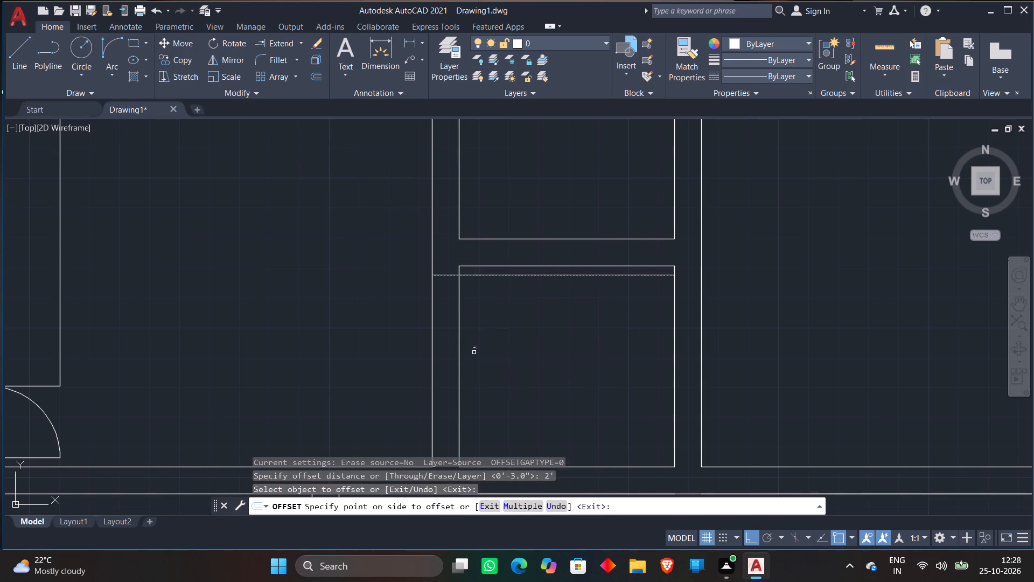
left_click(474, 352)
left_click(458, 329)
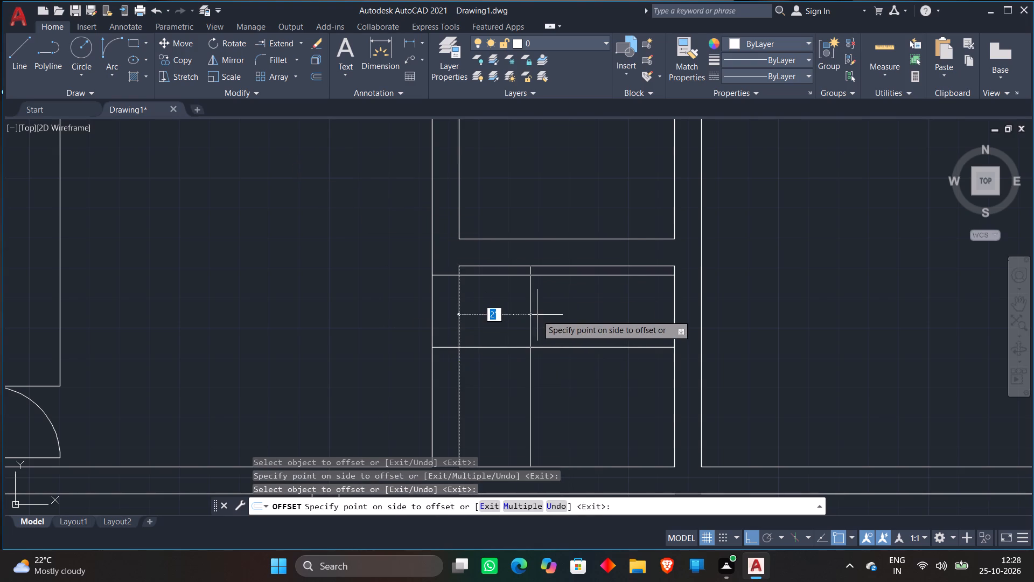
left_click(537, 315)
key("space")
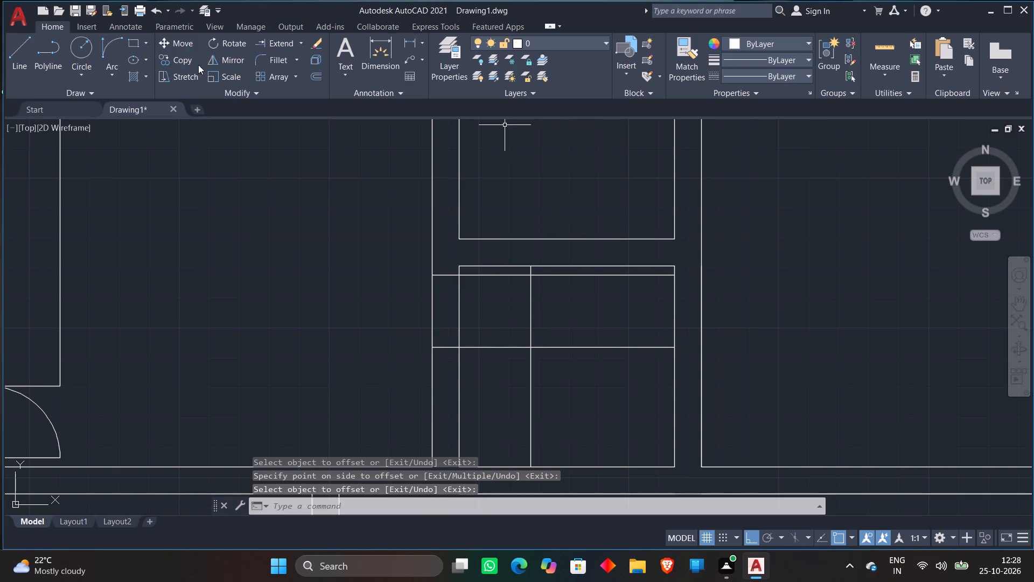
Draw a Start, End, Direction arc from the left inner wall at the lower 2' line to the vertical 2' line's crossing with the 3" line, heading right.
left_click(106, 48)
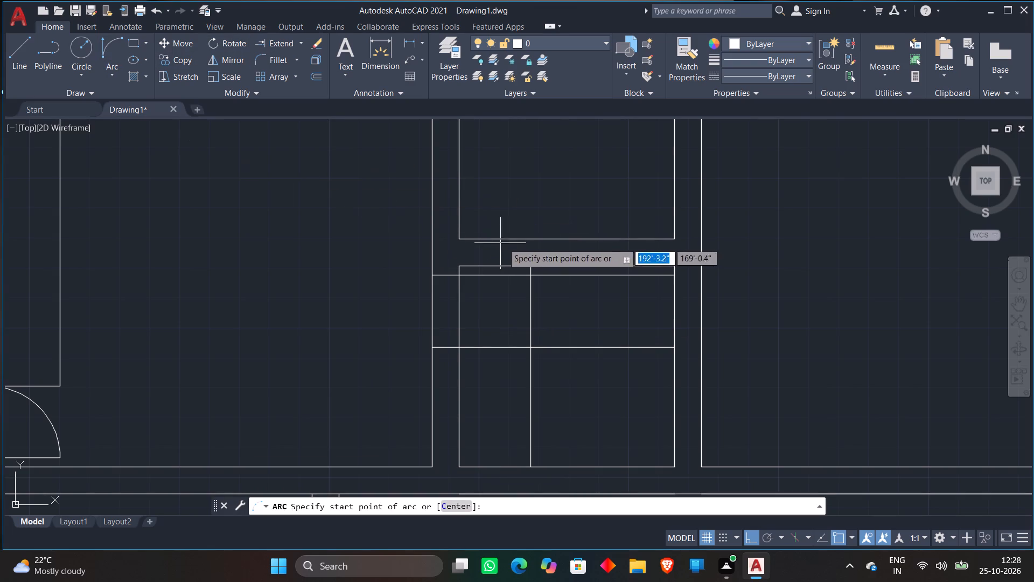
left_click(463, 349)
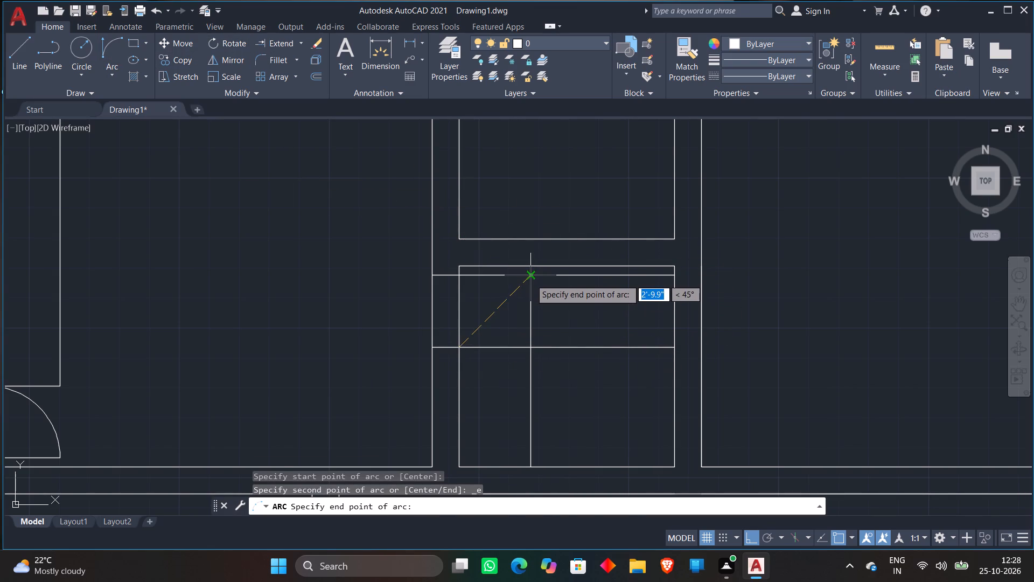
left_click(530, 279)
left_click(611, 327)
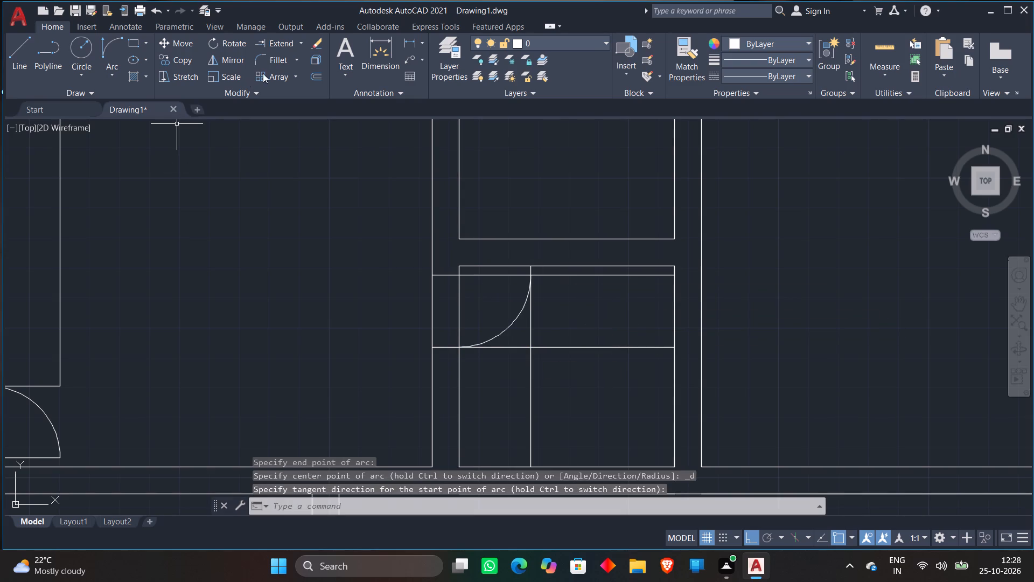
Trim away the whole vertical 2' line and the parts of both horizontal offset lines inside the room beyond the door.
left_click(298, 40)
left_click(284, 63)
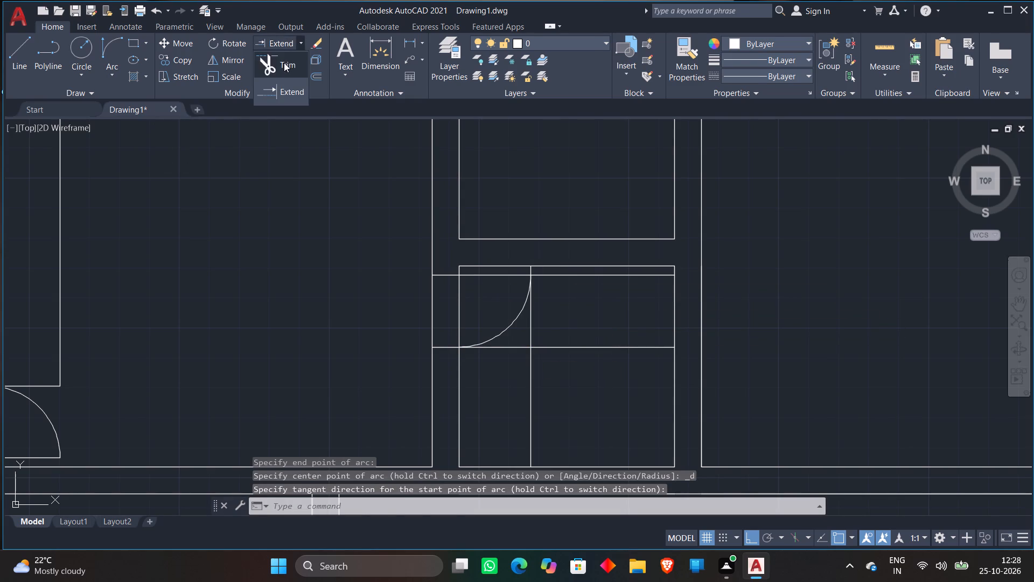
scroll(448, 327, "up", 2)
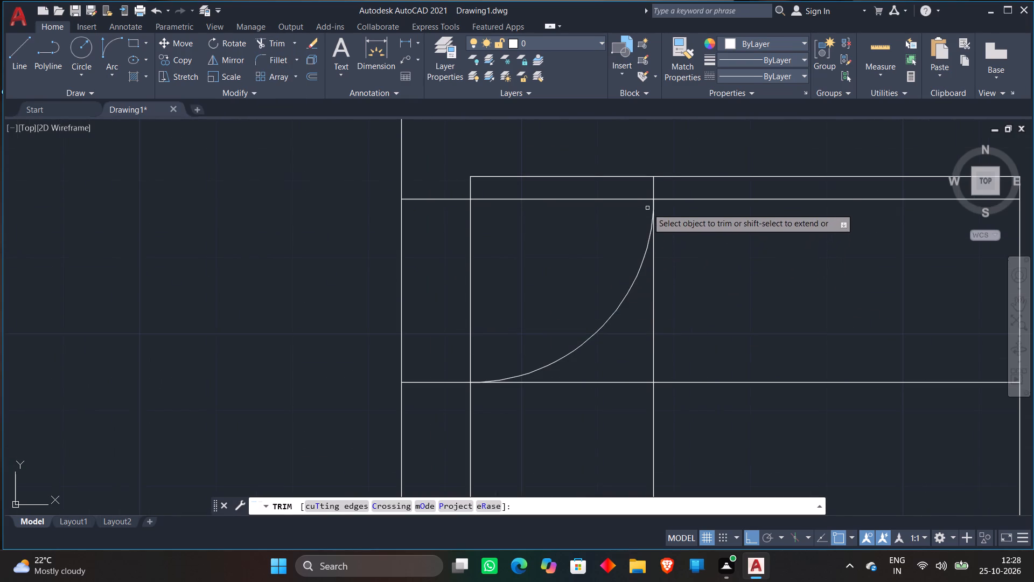
left_click(651, 191)
left_click(708, 209)
scroll(708, 208, "down", 3)
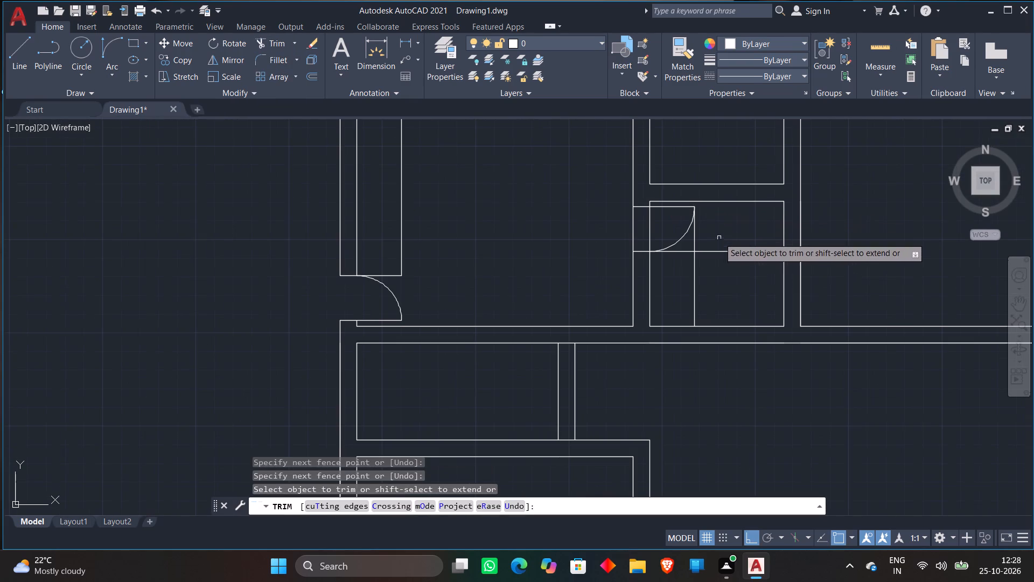
left_click(677, 295)
left_click(708, 247)
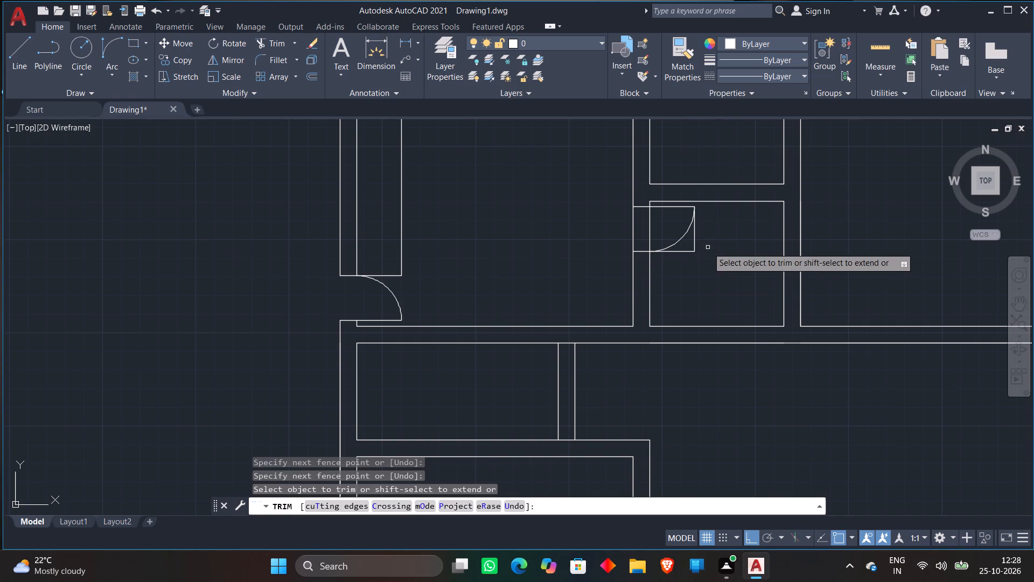
scroll(692, 241, "up", 1)
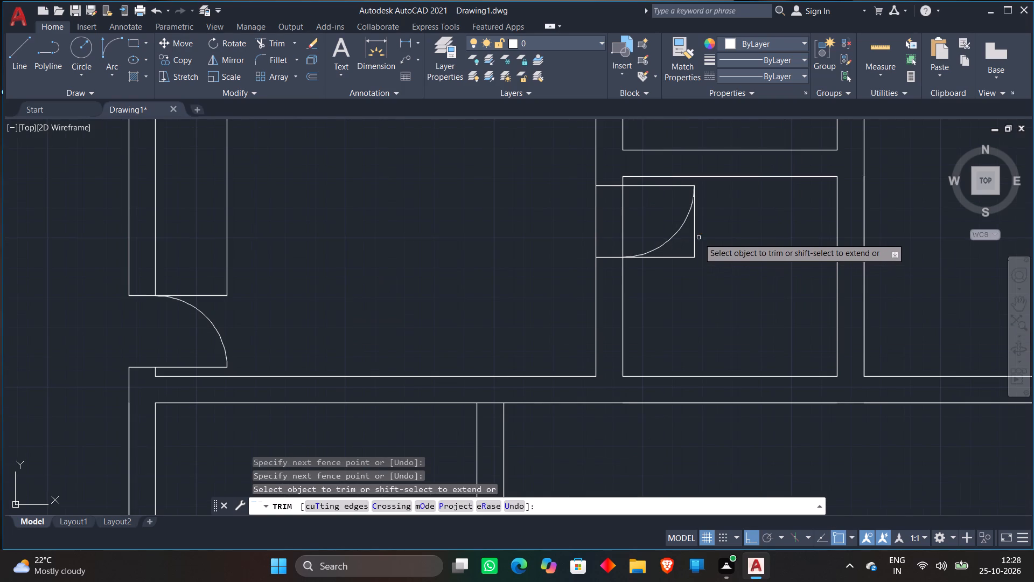
left_click(698, 230)
left_click(682, 280)
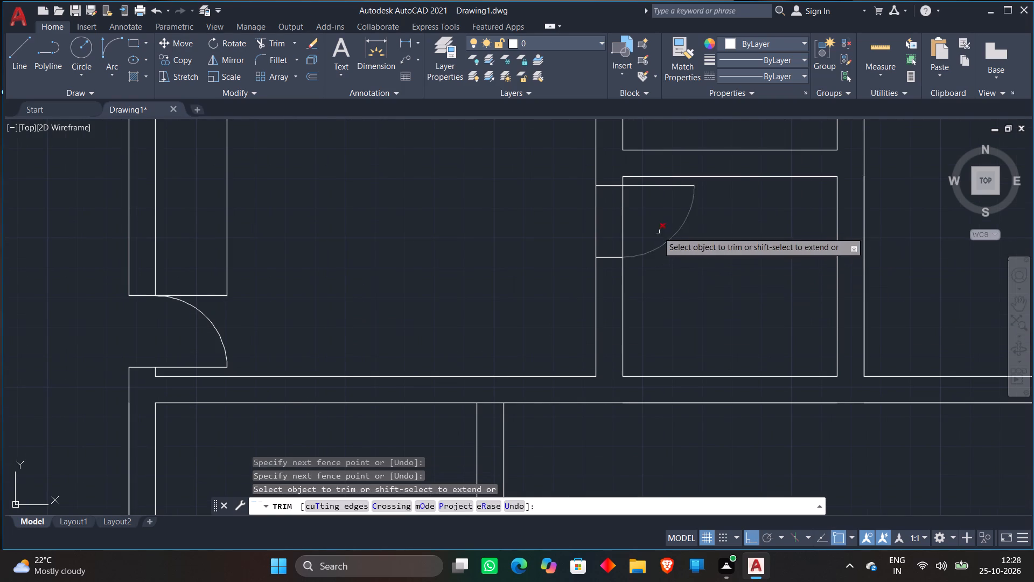
Trim both left wall lines between the 3" and 2' offset lines to cut the lower small room's door opening.
left_click(642, 226)
left_click(457, 226)
scroll(457, 226, "down", 2)
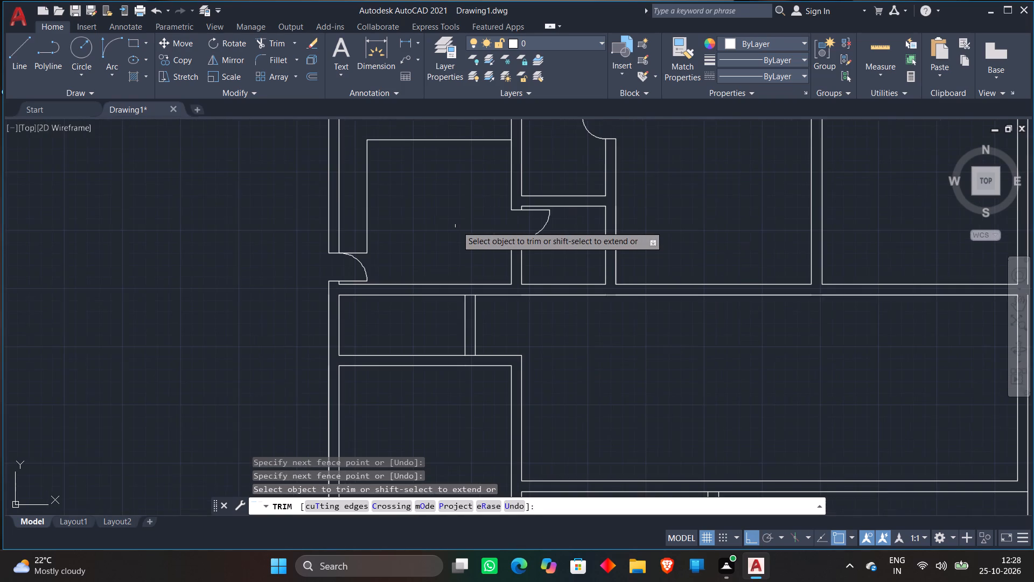
scroll(457, 226, "down", 1)
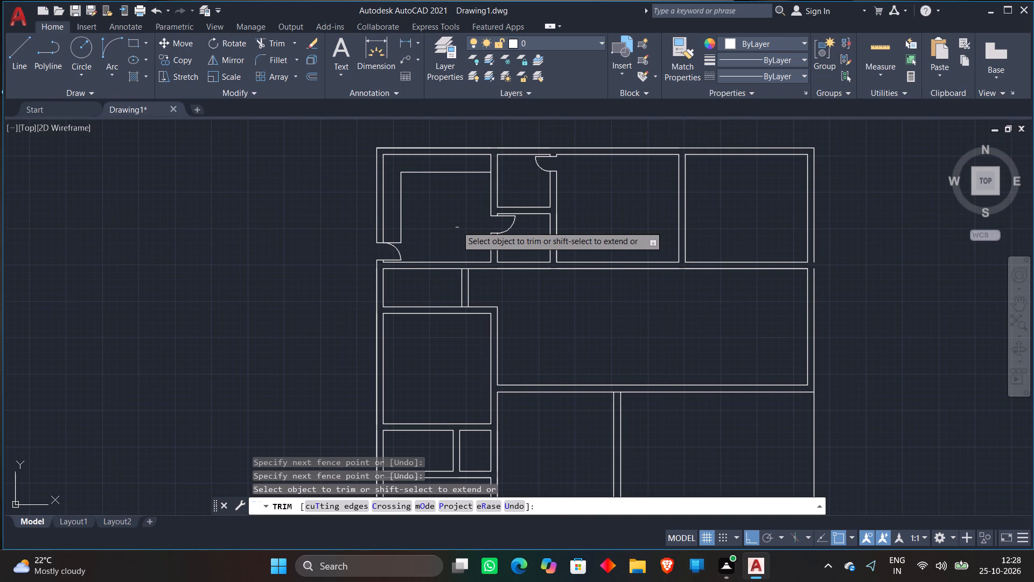
key("space")
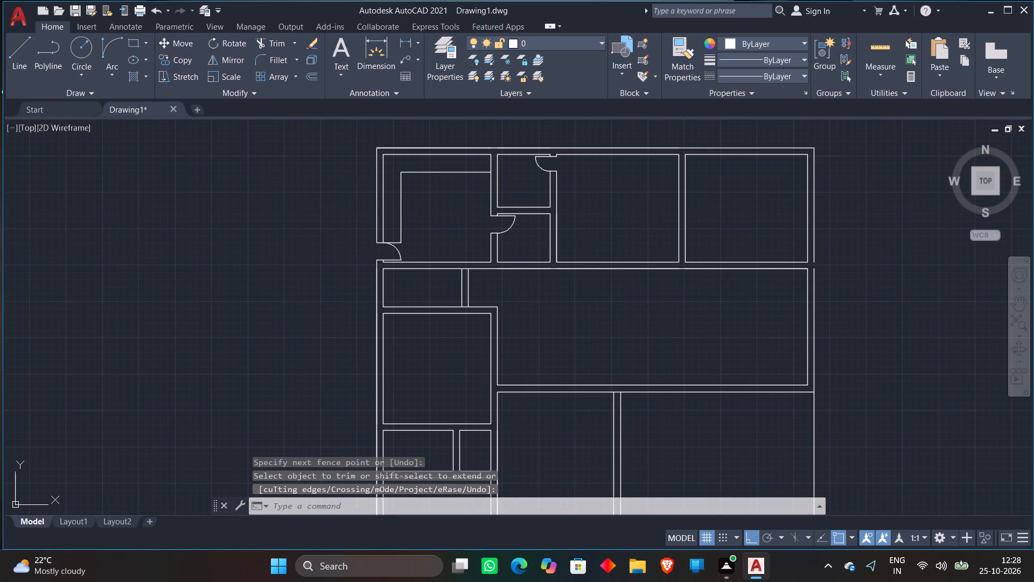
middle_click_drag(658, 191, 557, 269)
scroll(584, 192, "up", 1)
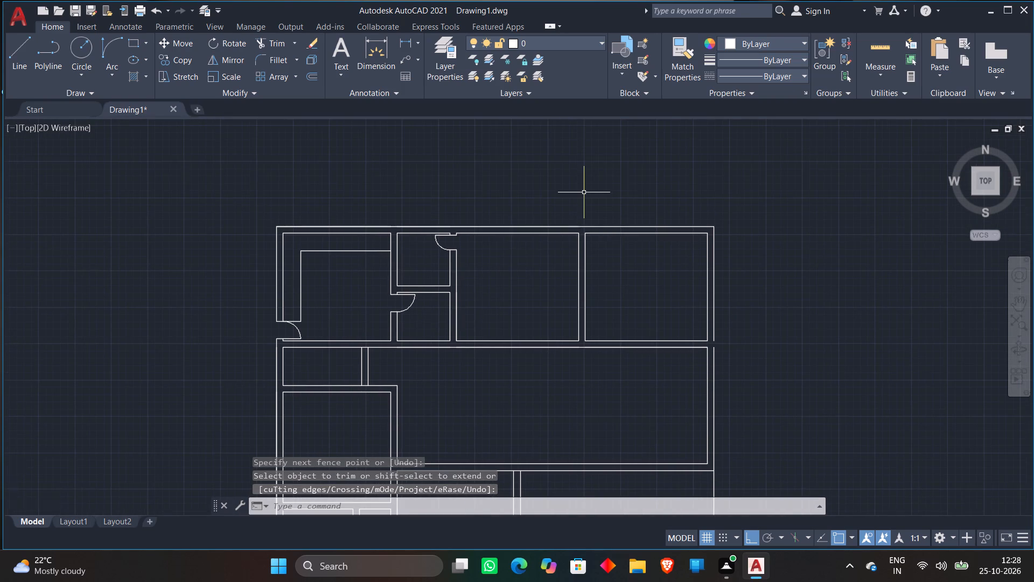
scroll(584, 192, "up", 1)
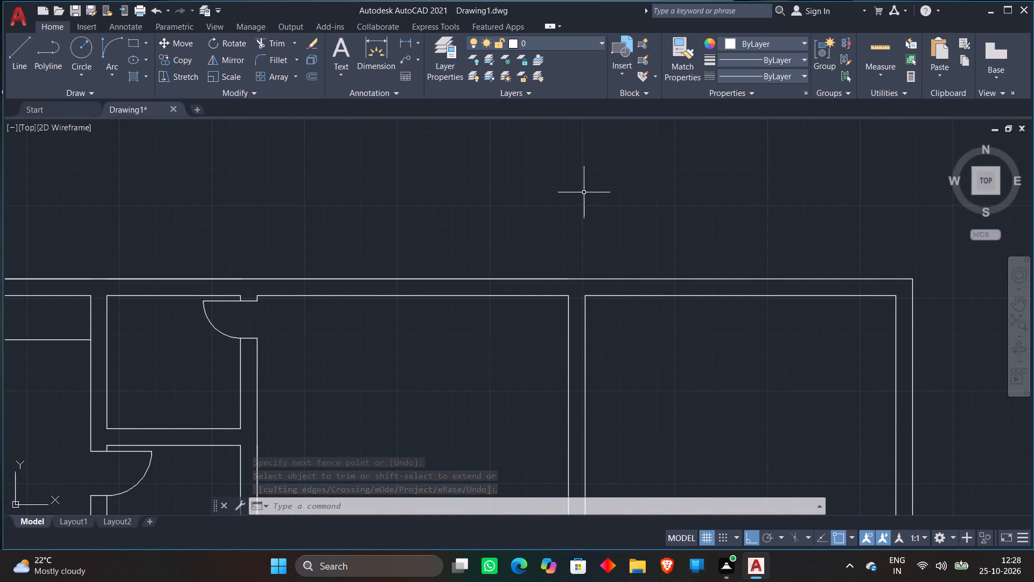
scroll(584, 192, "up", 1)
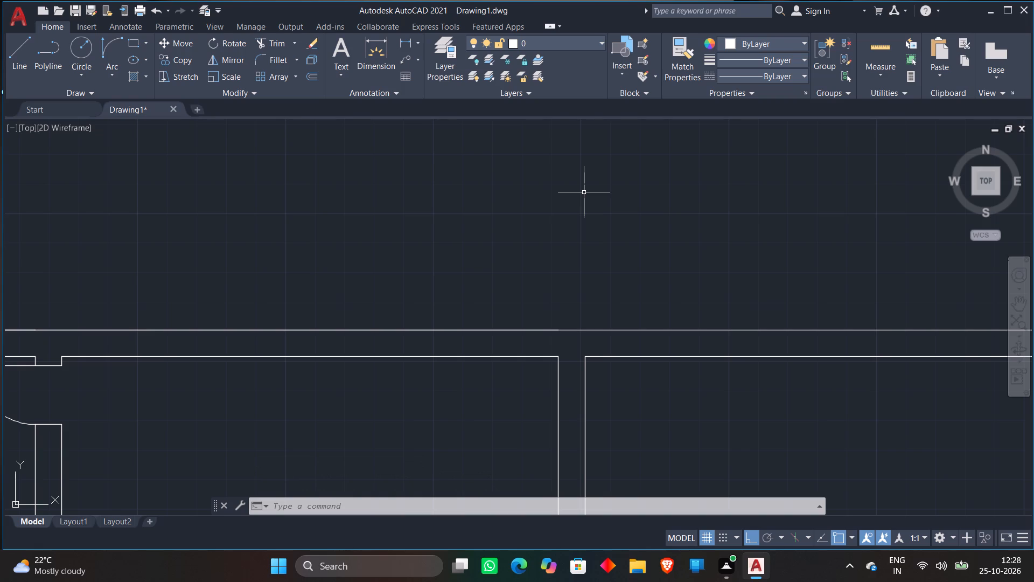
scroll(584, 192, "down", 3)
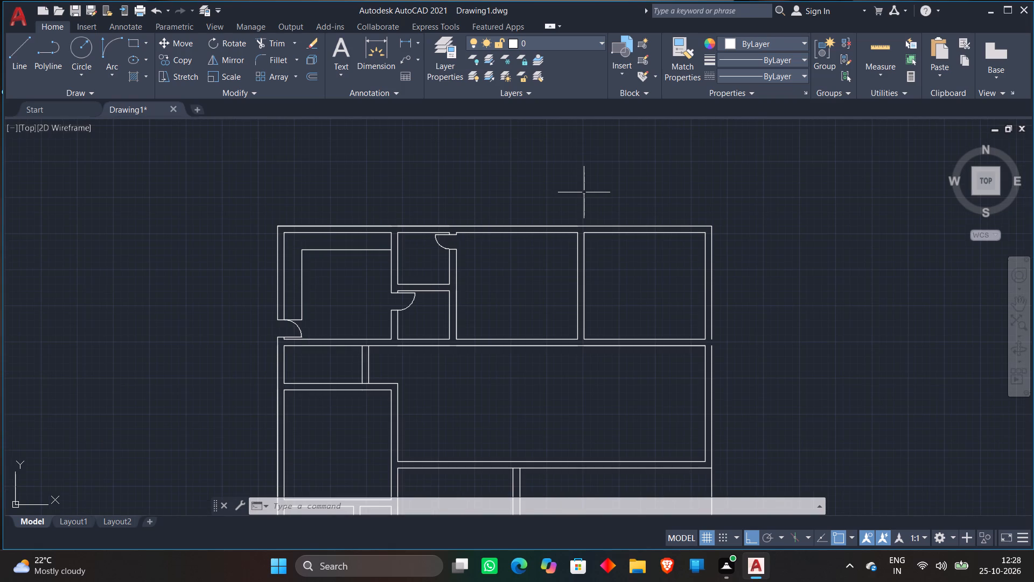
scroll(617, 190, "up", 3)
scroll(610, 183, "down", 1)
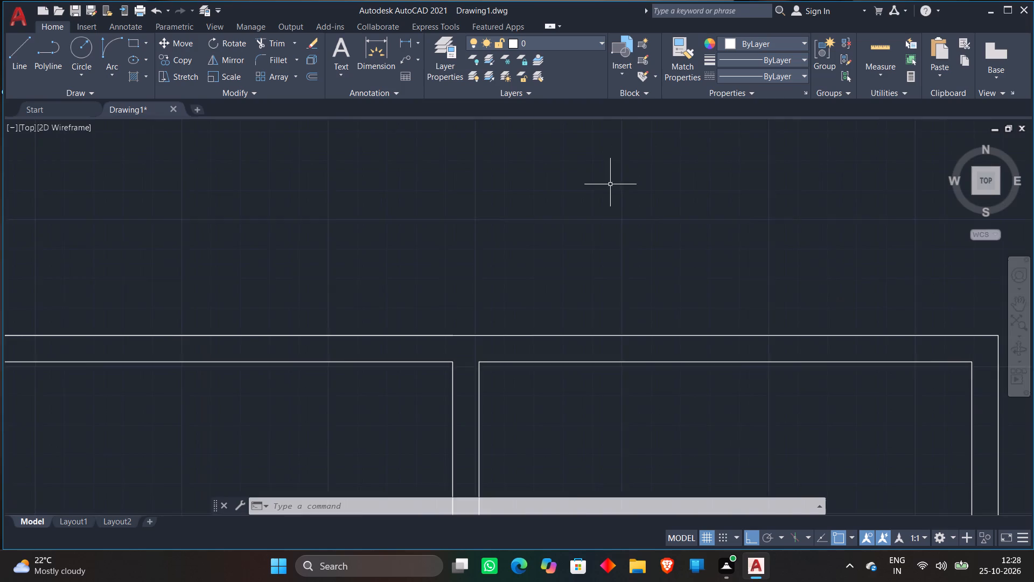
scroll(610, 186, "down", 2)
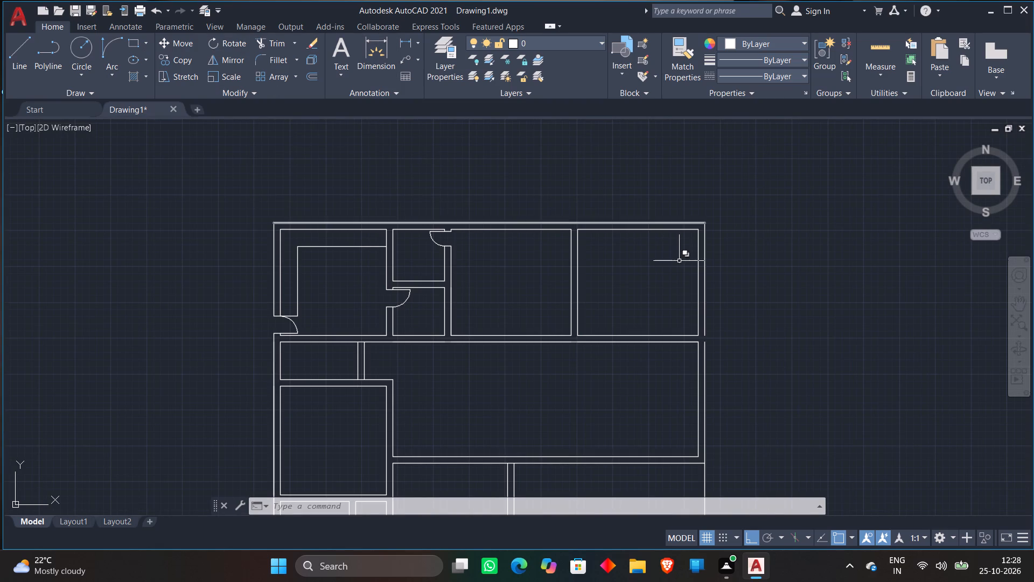
Extend the plan's outer right wall line to close the gap at the wall below the top-row rooms.
left_click(296, 41)
left_click(290, 88)
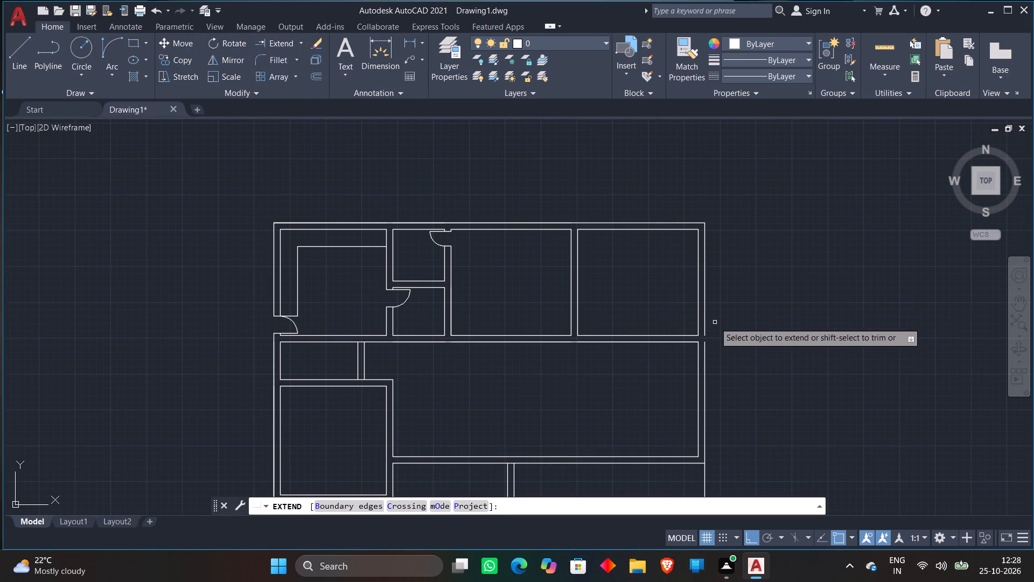
left_click(707, 334)
left_click(706, 352)
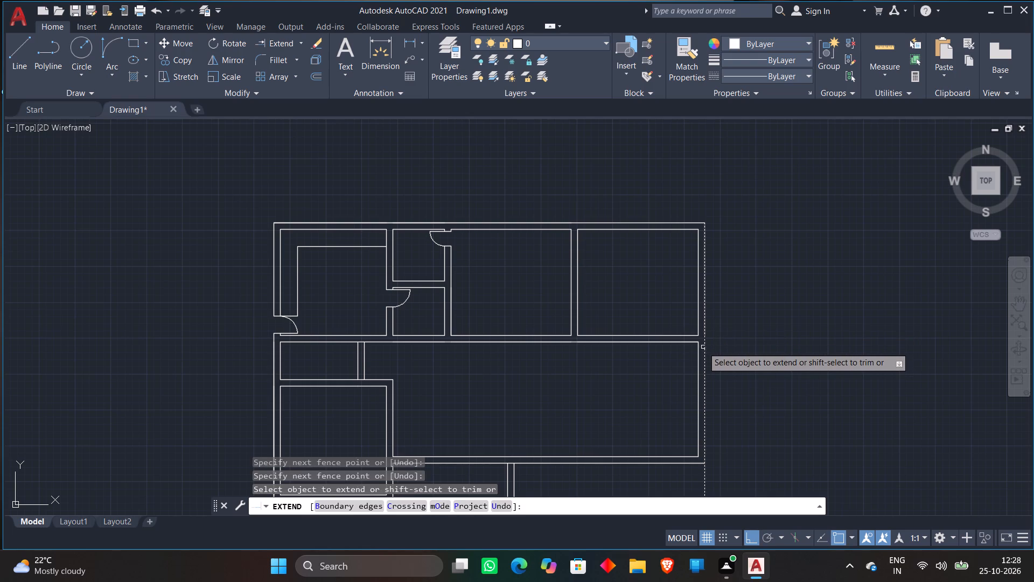
left_click(703, 347)
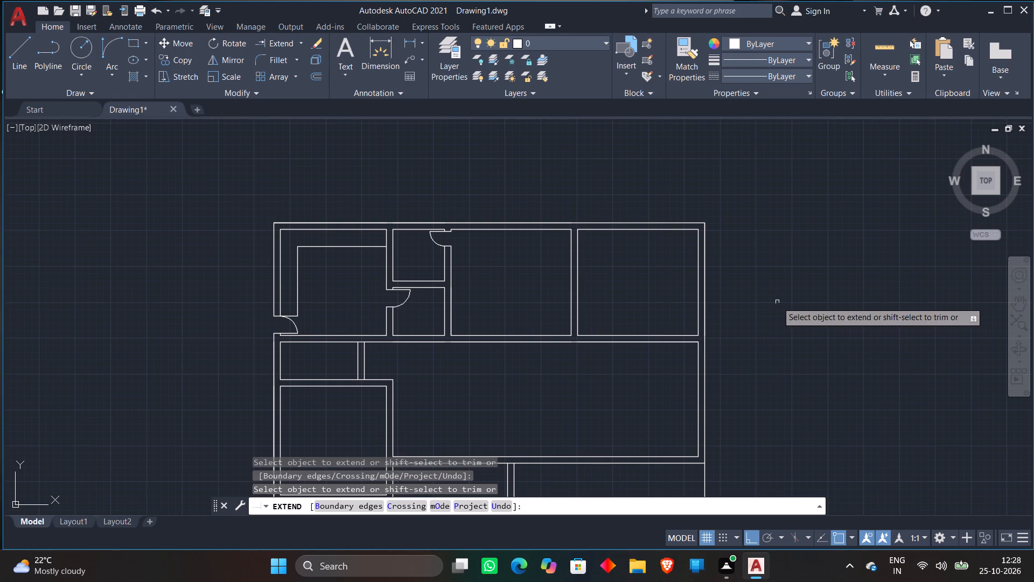
key("space")
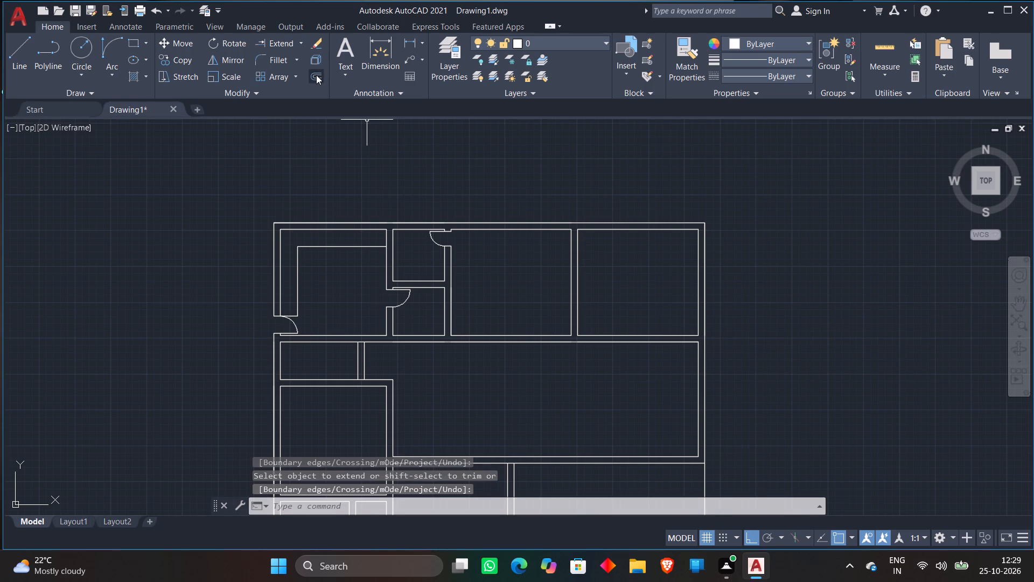
Offset the large middle top-row room's right inner wall line 3" into the room and extend it to the outer top wall line.
left_click(316, 75)
type("3\"")
key("Return")
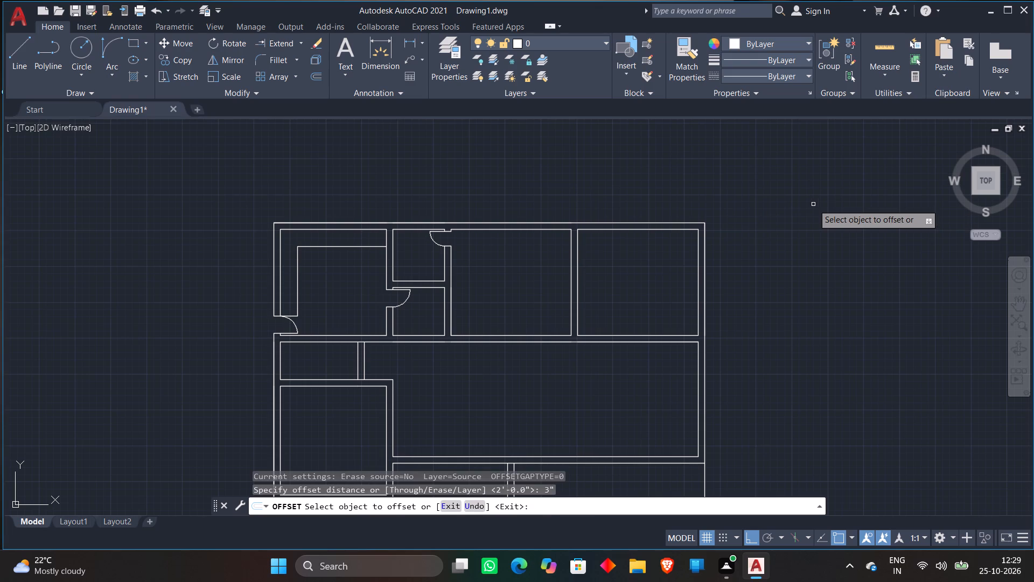
left_click(570, 238)
left_click(510, 244)
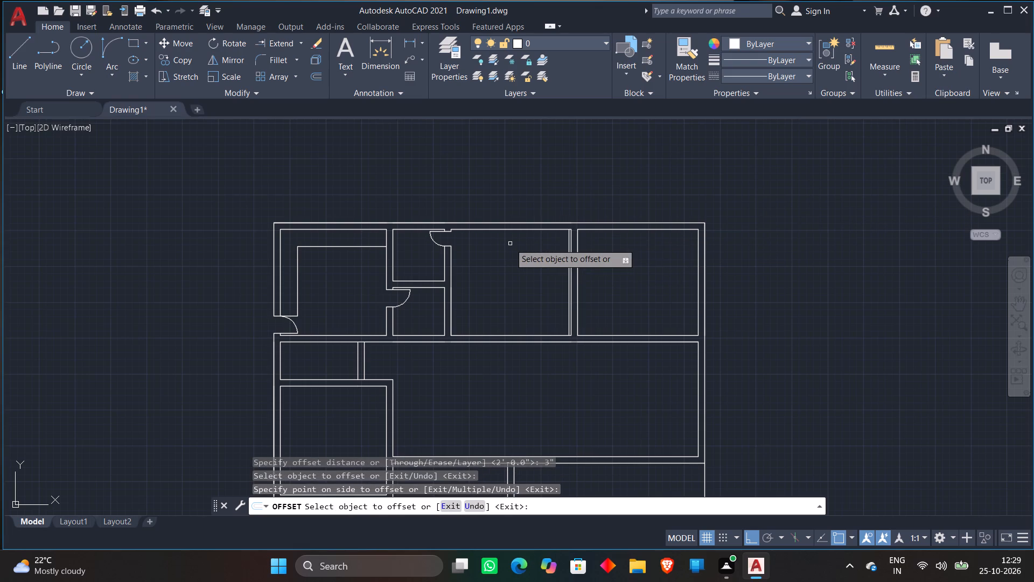
scroll(568, 233, "up", 2)
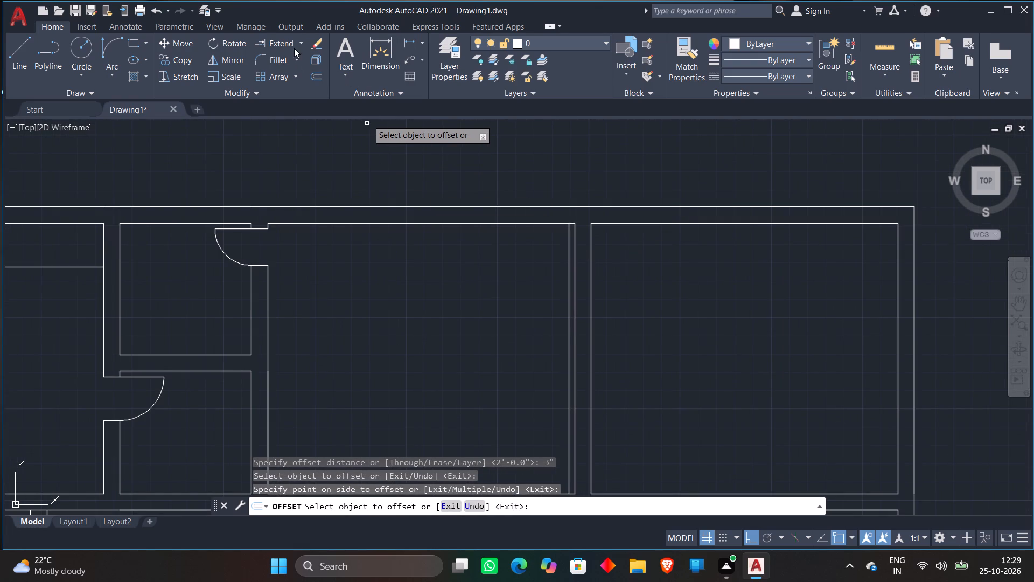
left_click(267, 42)
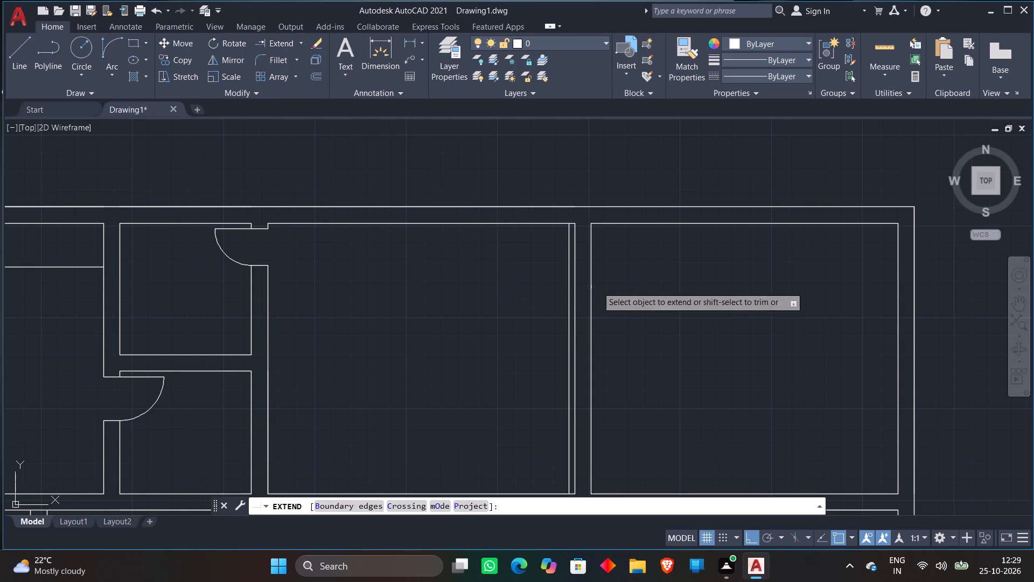
left_click(569, 236)
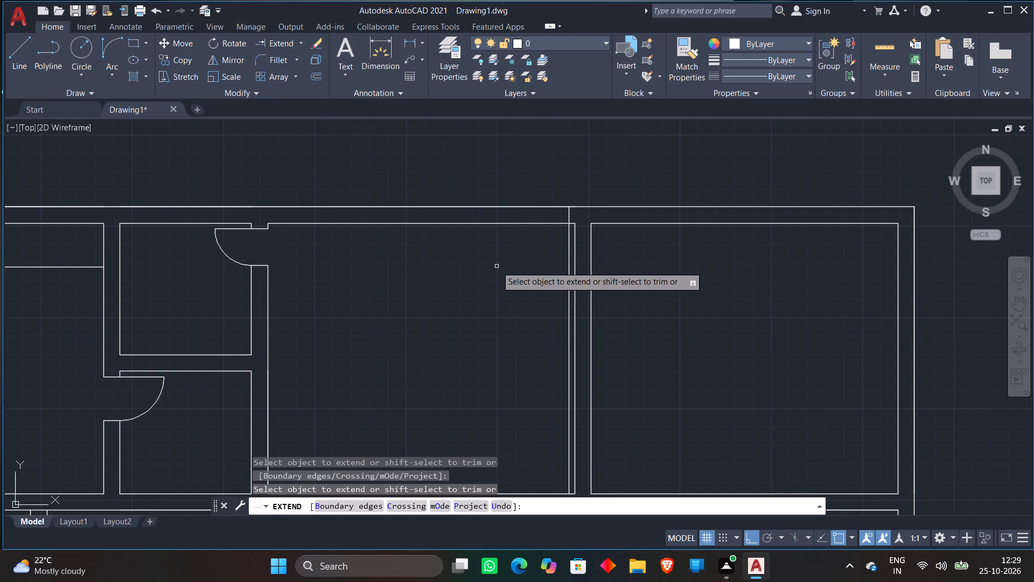
key("space")
Offset the 3" line 2' to the left and the middle room's top inner wall line 2' down into the room.
left_click(315, 74)
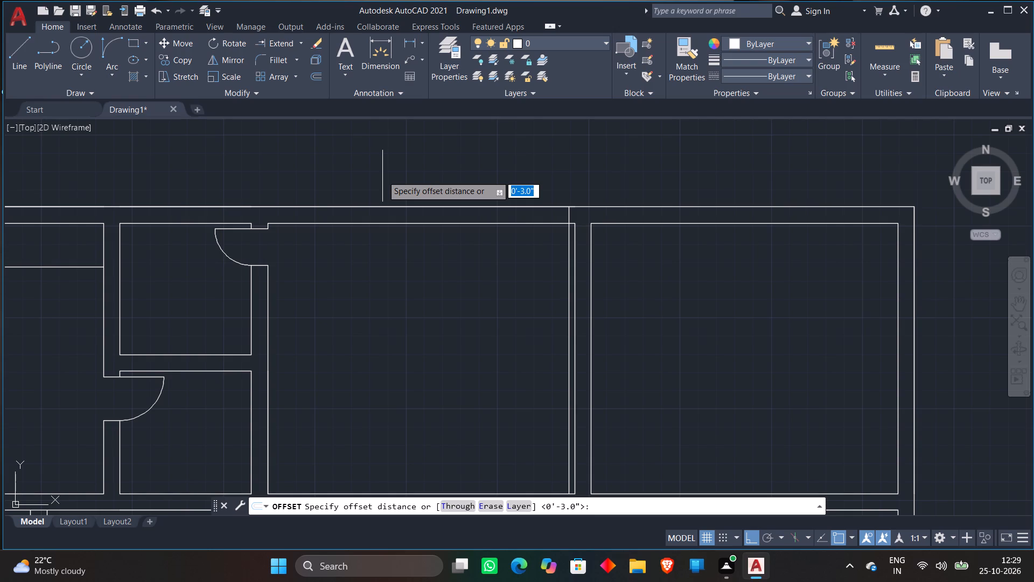
type("2'")
key("Return")
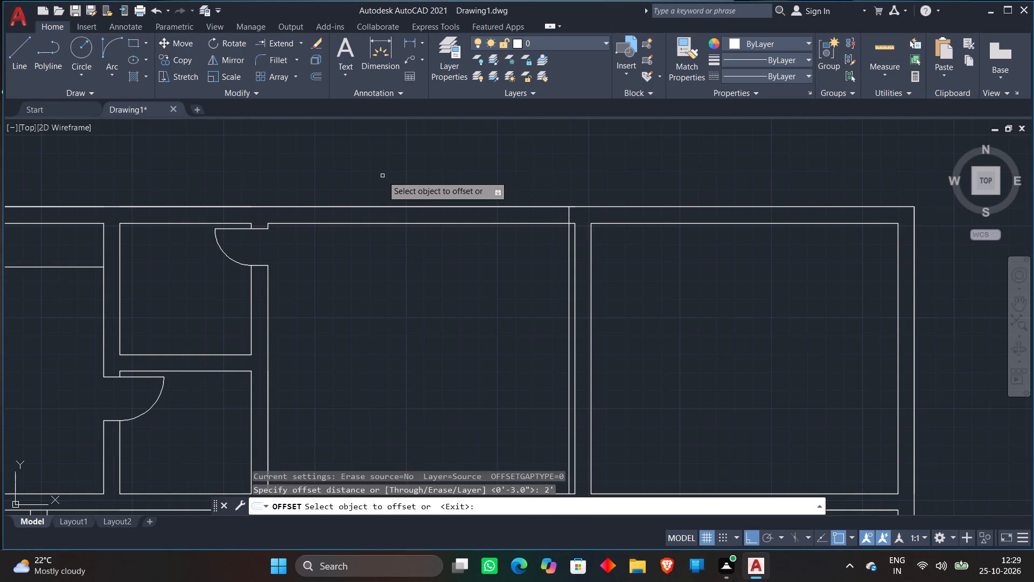
left_click(570, 215)
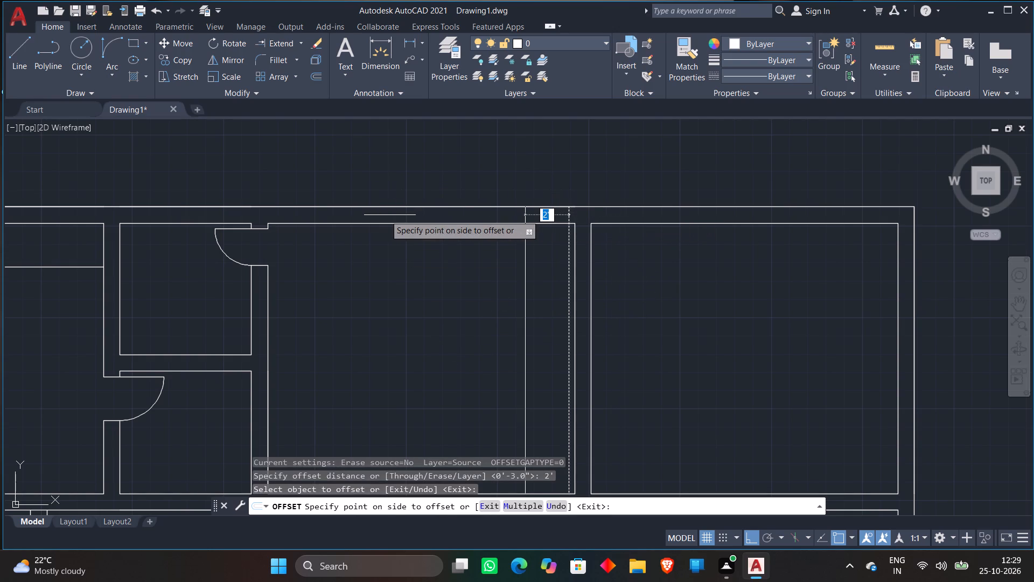
left_click(373, 215)
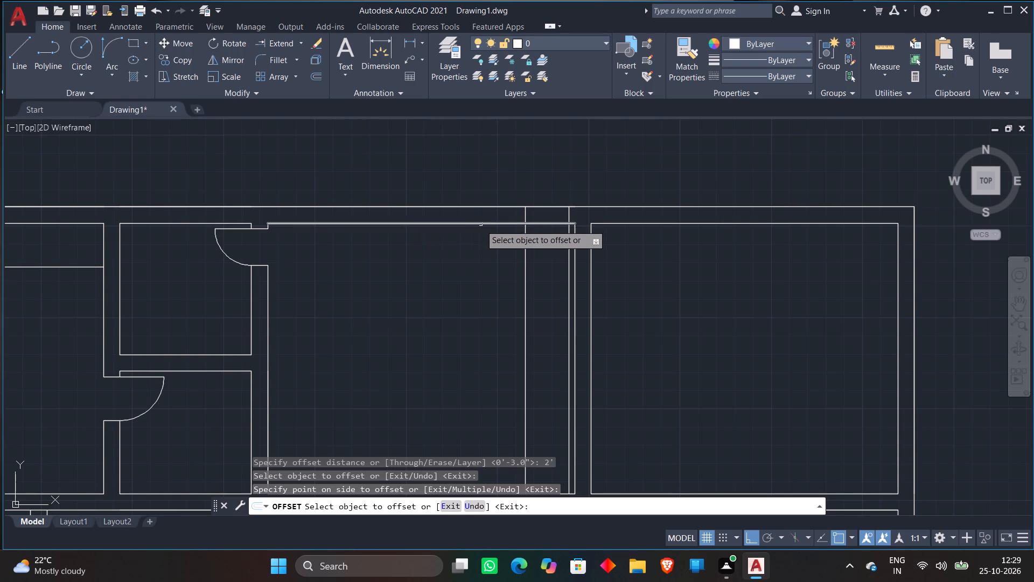
left_click(480, 224)
left_click(467, 295)
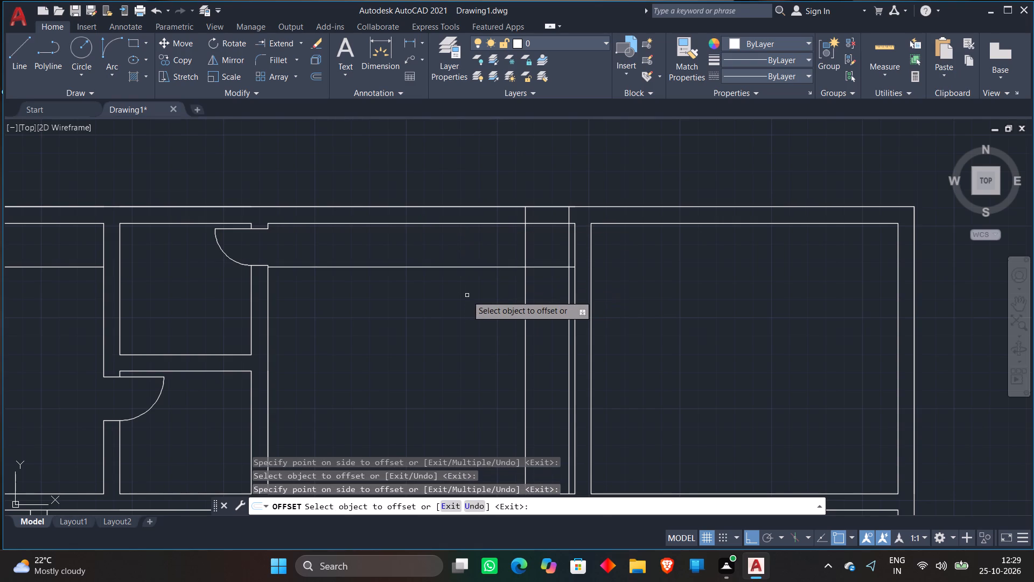
key("space")
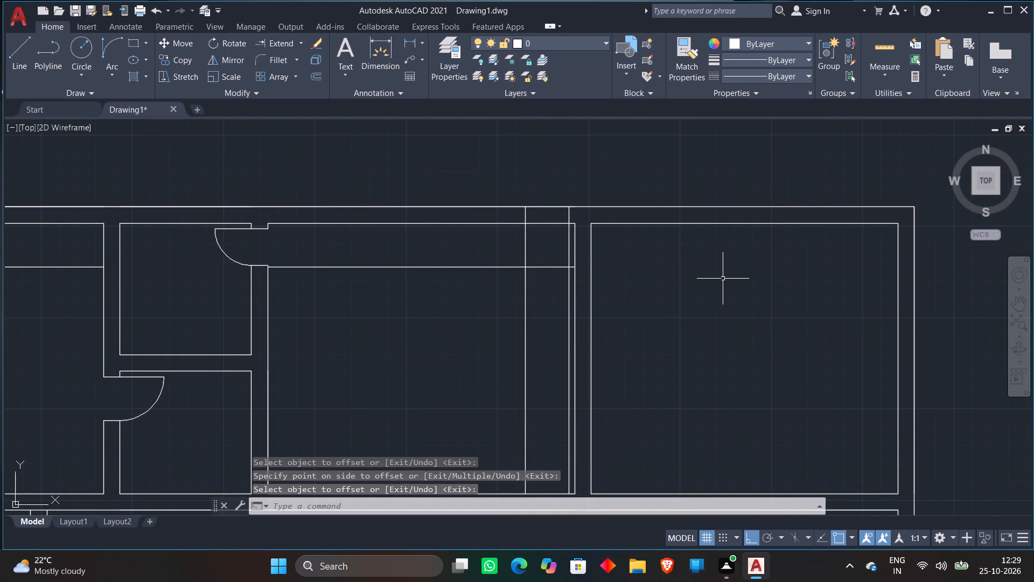
Draw a Start, End, Direction arc from the vertical 2' line at the top inner wall to the horizontal 2' line's 3" line crossing, heading down.
left_click(104, 44)
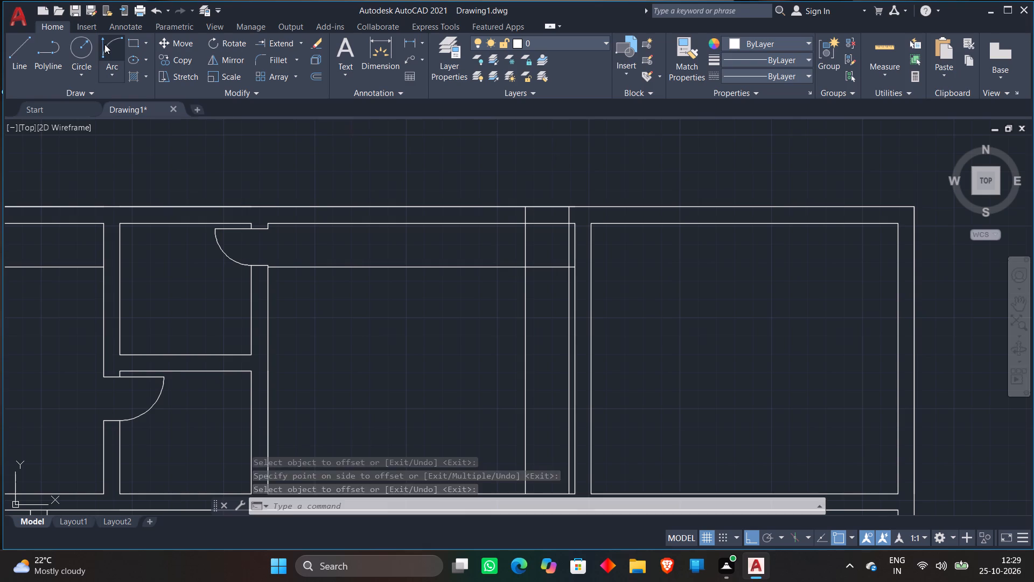
left_click(522, 225)
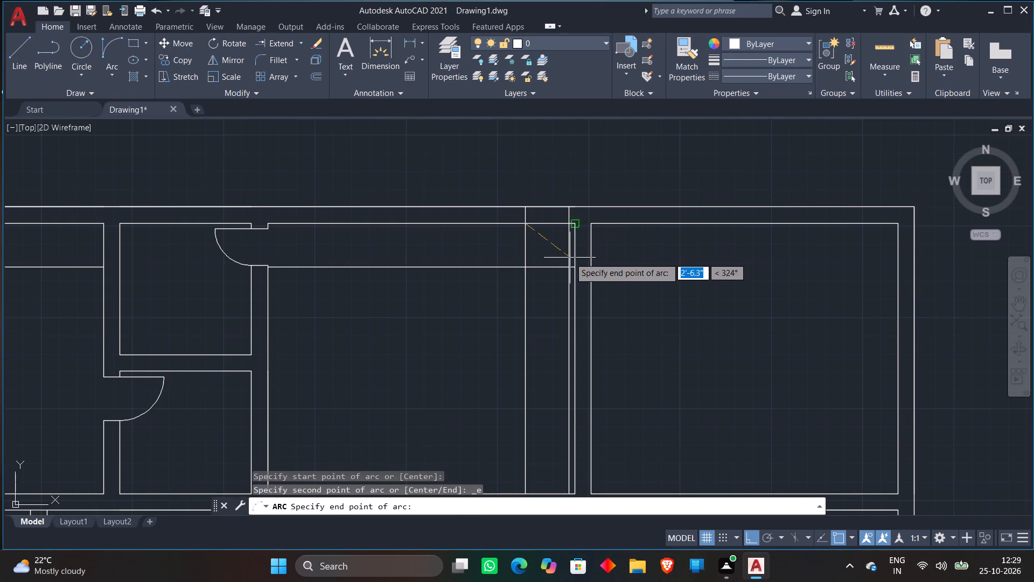
scroll(570, 261, "up", 3)
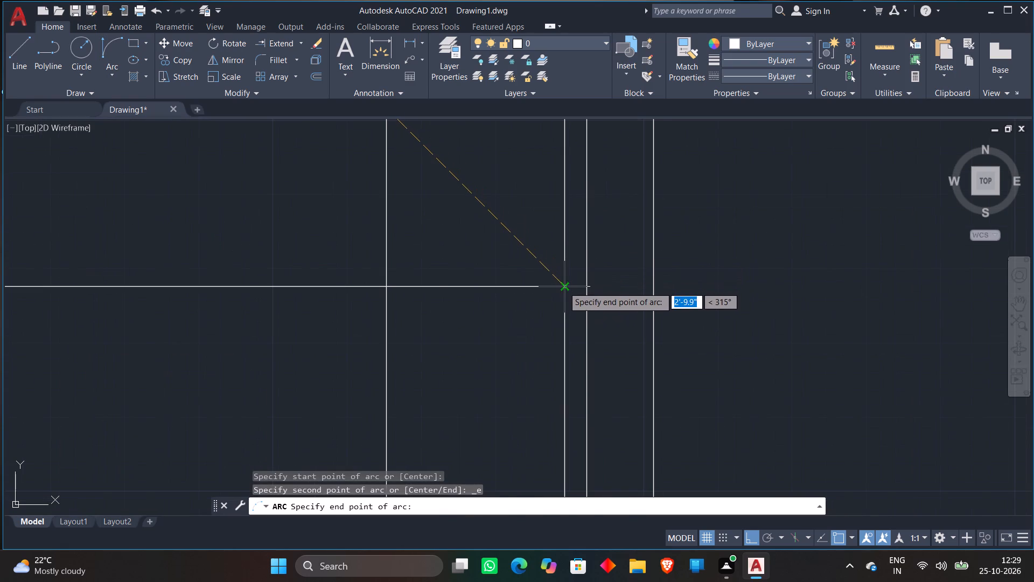
left_click(563, 287)
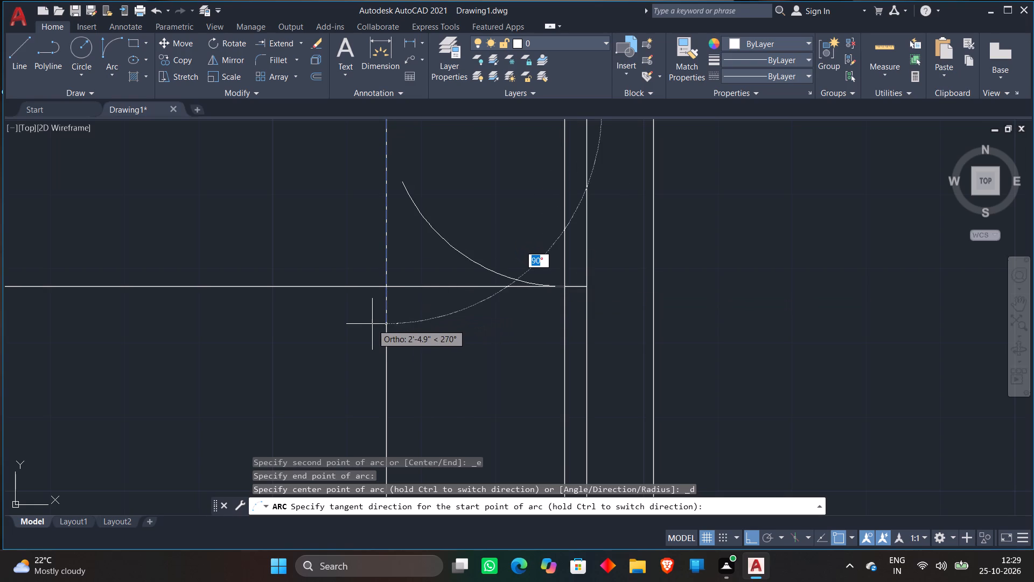
left_click(372, 324)
scroll(420, 272, "down", 2)
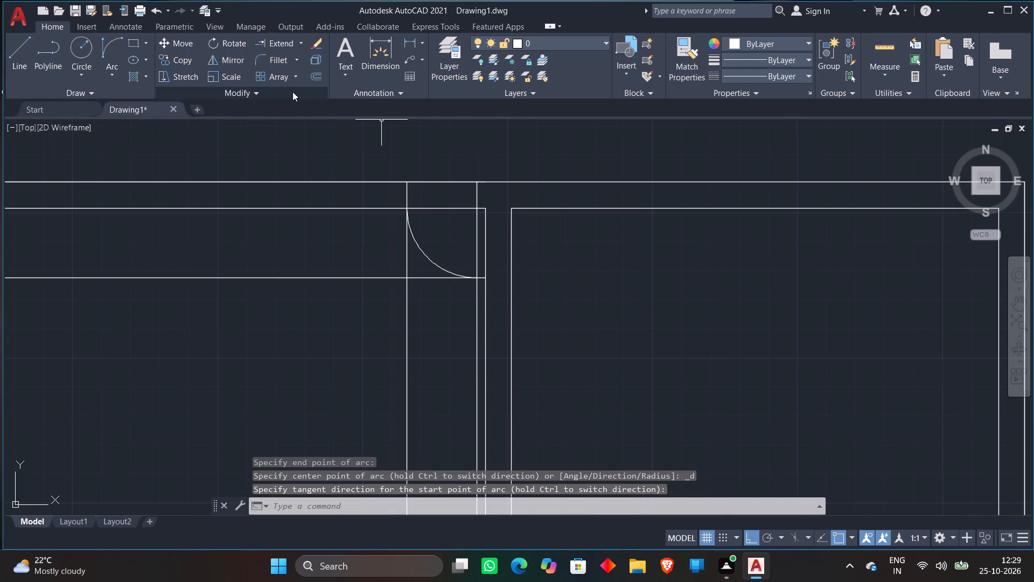
Trim both top wall lines between the 2' and 3" offset lines to cut the middle room's door opening.
left_click(299, 46)
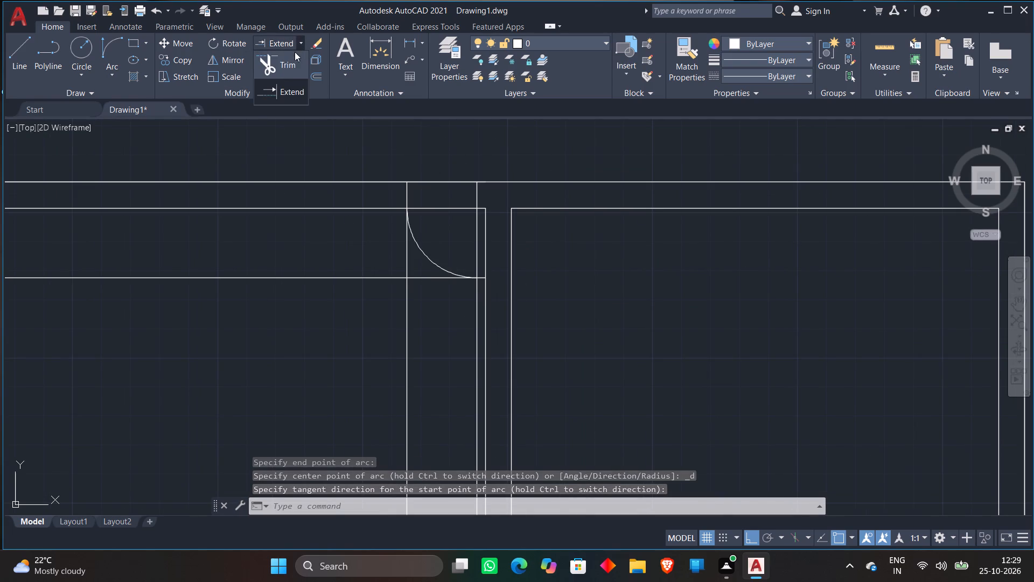
left_click(292, 61)
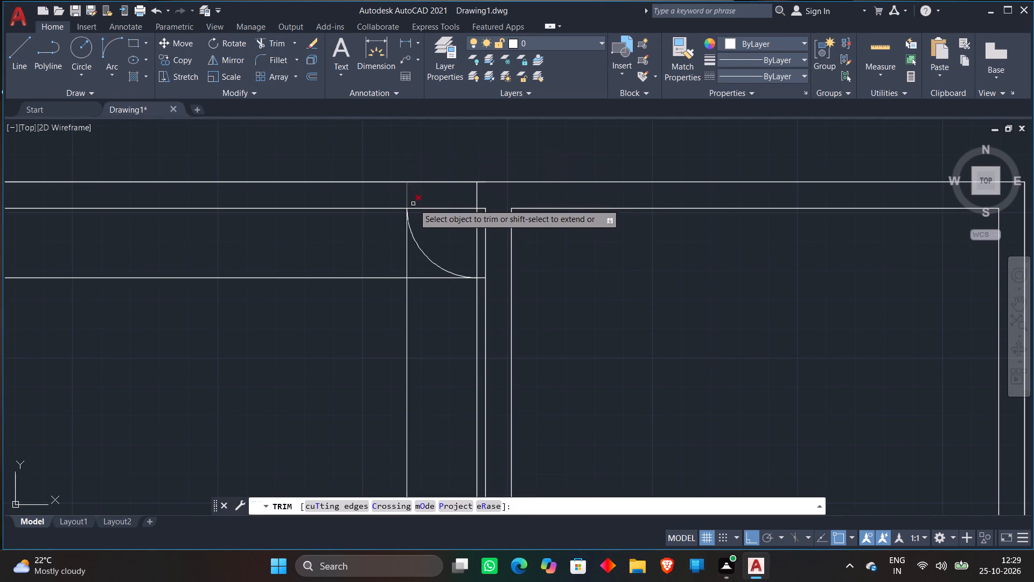
scroll(418, 201, "up", 2)
left_click(439, 234)
left_click(448, 142)
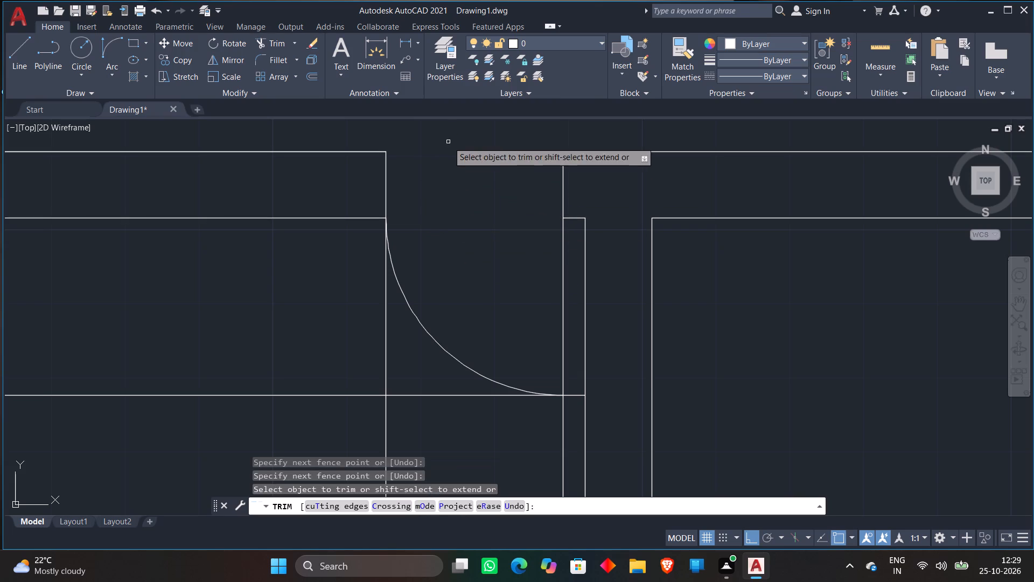
Trim away the vertical 2' line below the wall, the whole horizontal 2' line and the 3" line below the arc's end.
scroll(447, 260, "down", 2)
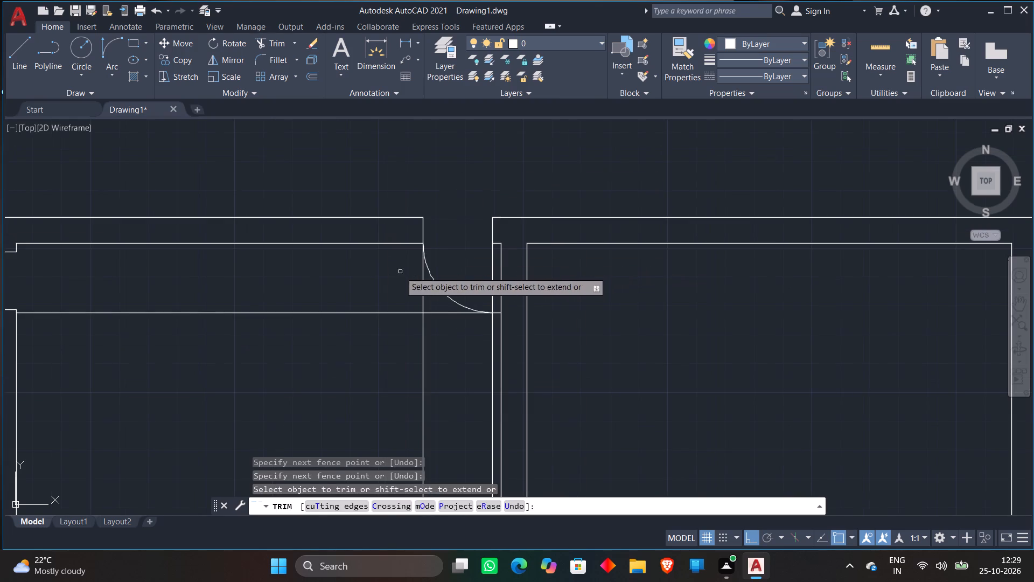
left_click(400, 272)
left_click(453, 323)
left_click(358, 275)
left_click(438, 357)
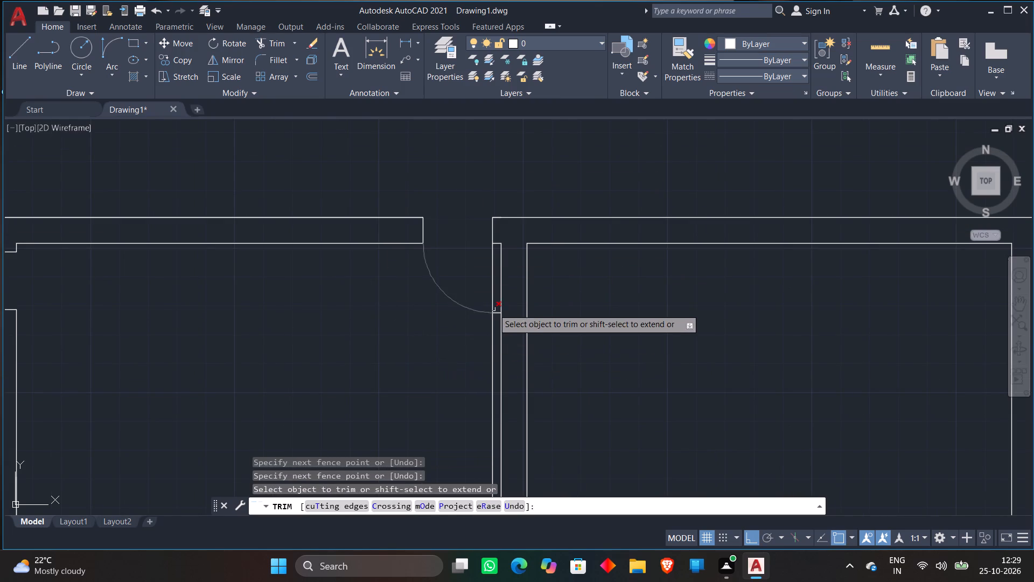
scroll(494, 302, "up", 3)
left_click(494, 319)
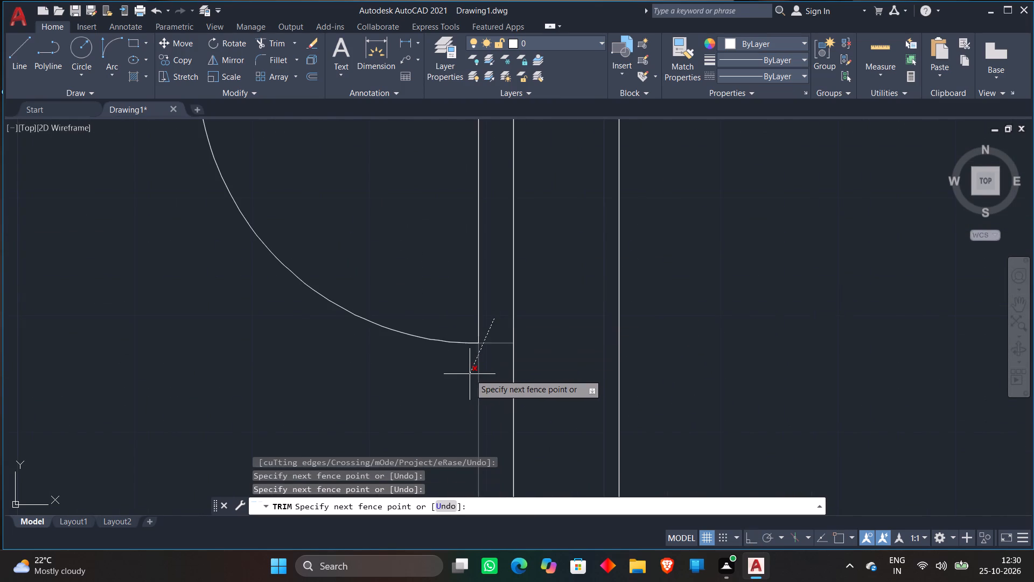
left_click(471, 374)
scroll(456, 202, "down", 4)
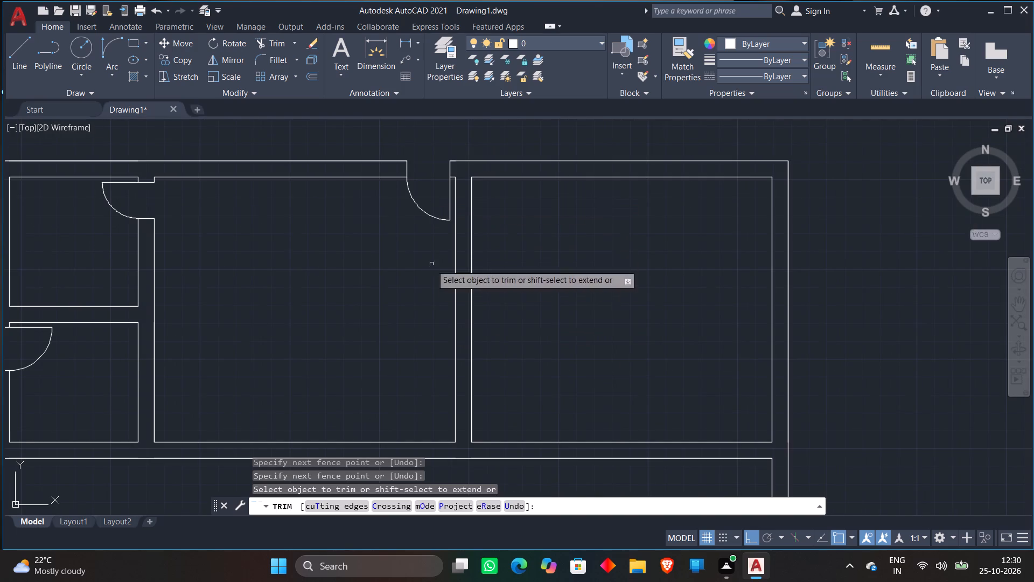
key("space")
Extend the middle room's right inner wall line down across the bottom wall to its lower line.
middle_click_drag(433, 335, 433, 334)
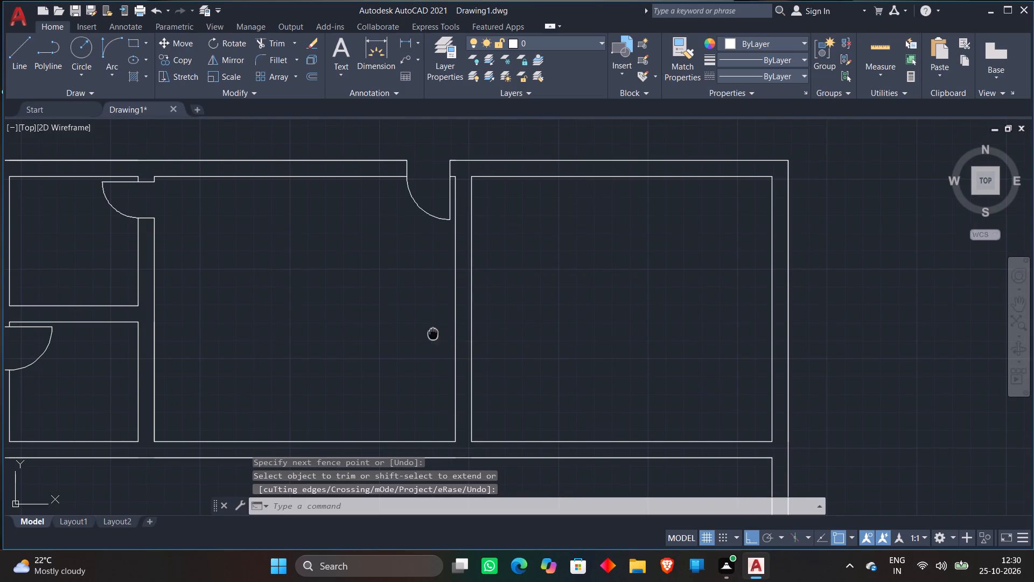
middle_click_drag(433, 334, 441, 269)
type("EX")
key("space")
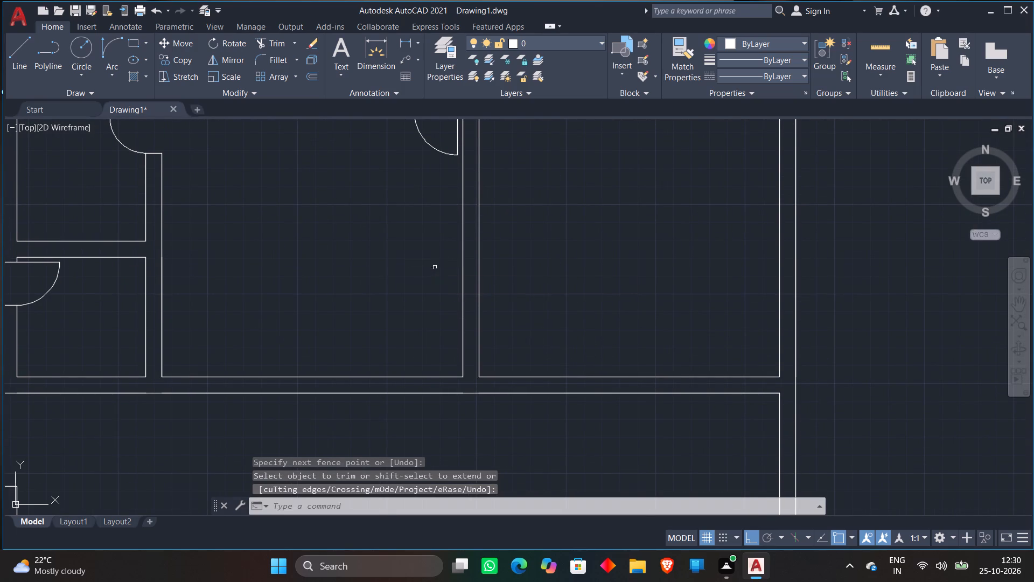
left_click(461, 359)
key("Escape")
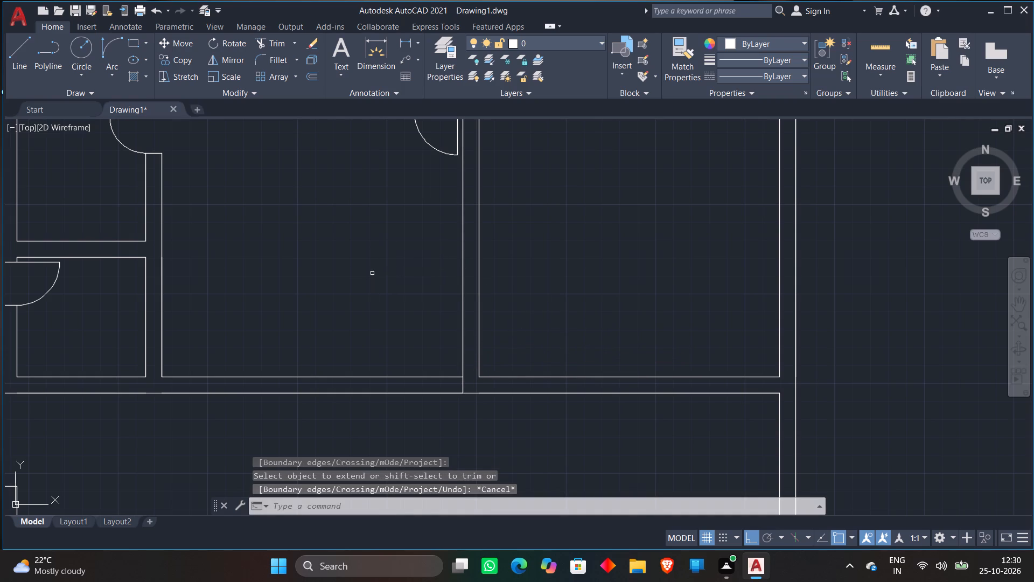
Draw a line 4' left from the middle room's bottom-right inner corner, continuing straight down across the bottom wall.
key("l")
key("Return")
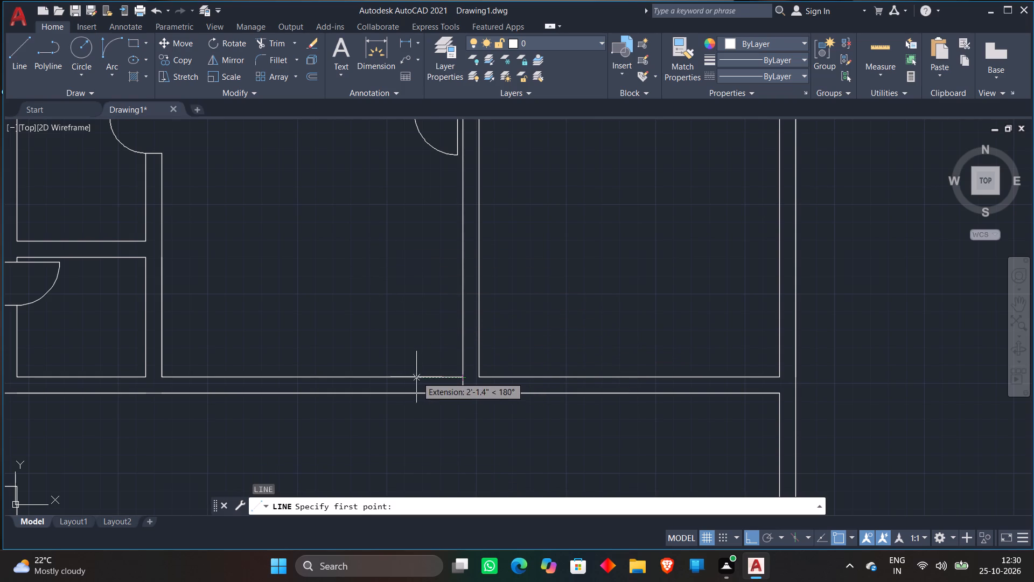
left_click(460, 376)
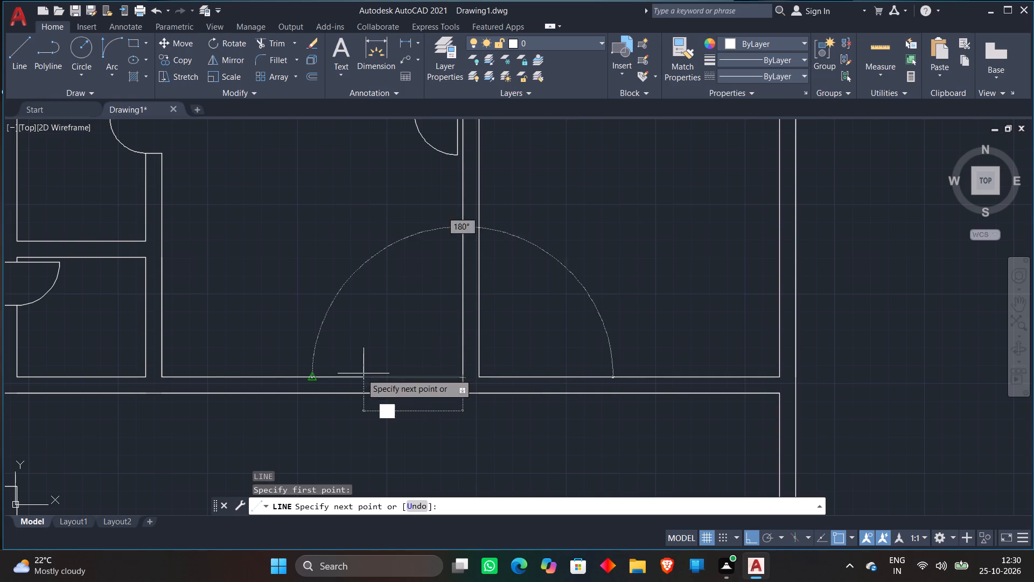
type("4'")
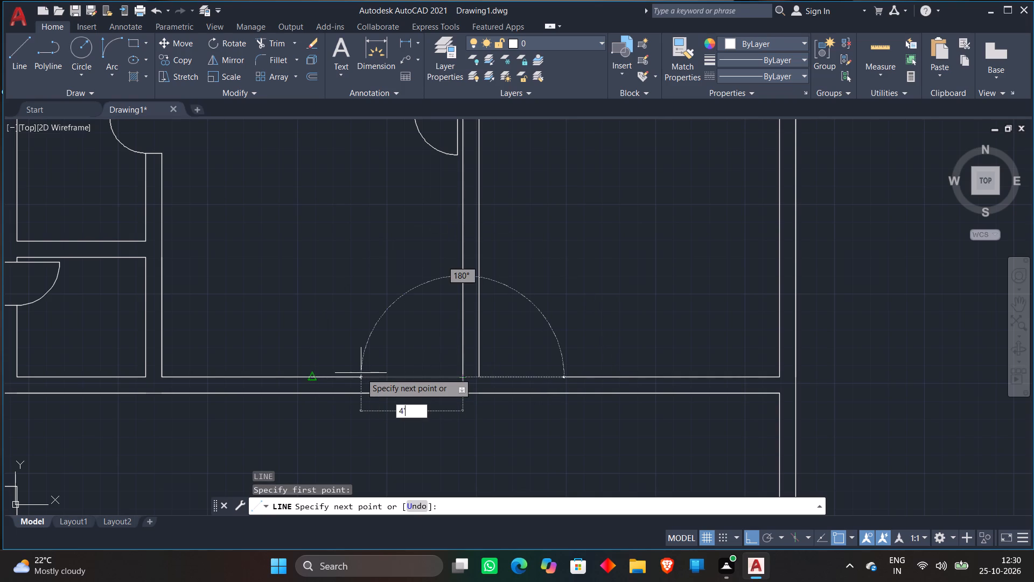
key("Return")
left_click(356, 414)
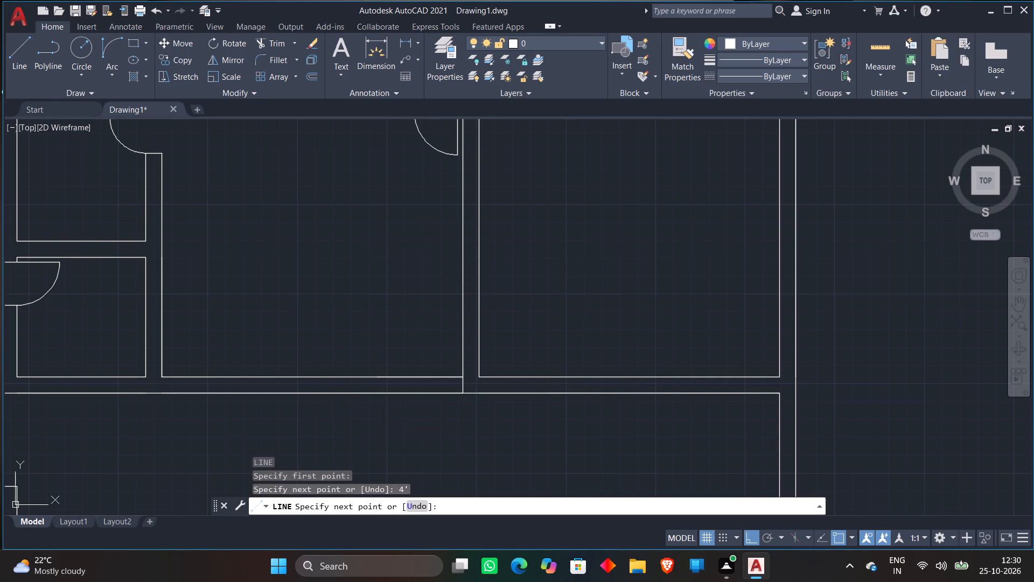
key("space")
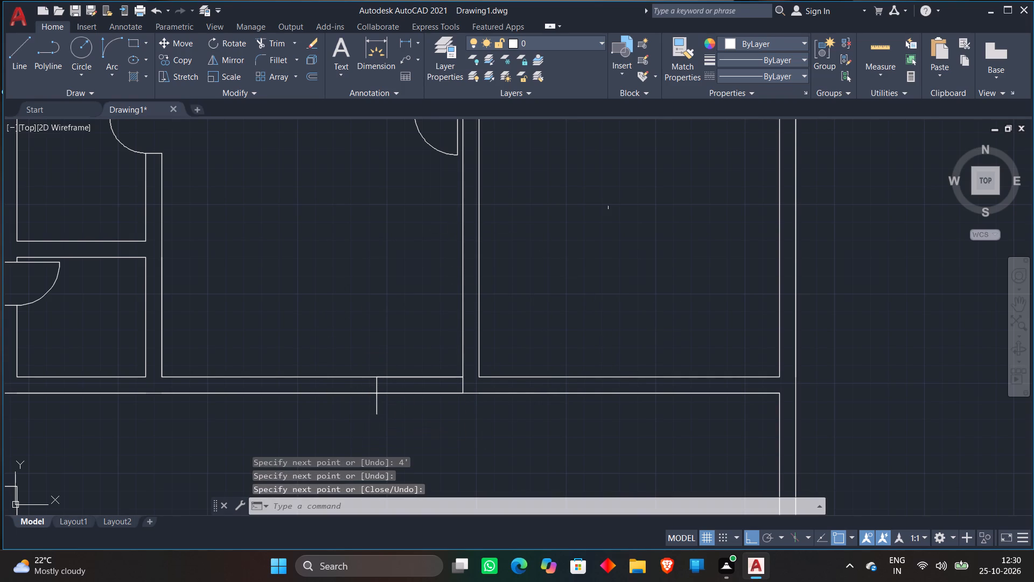
Trim the bottom wall lines within the 4' width to cut the opening, and remove the jamb line's excess below the wall.
left_click(267, 40)
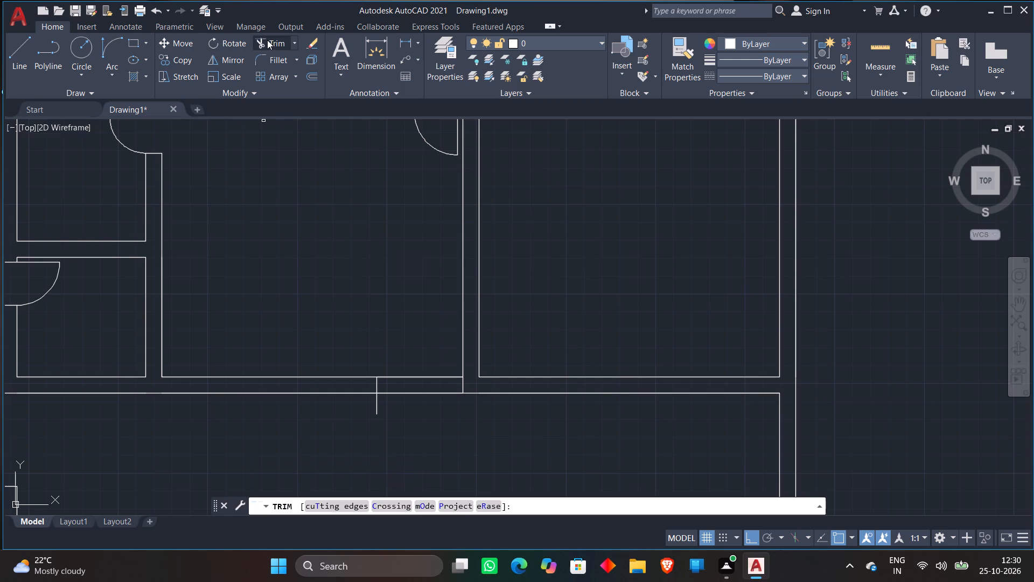
left_click(400, 370)
left_click(410, 426)
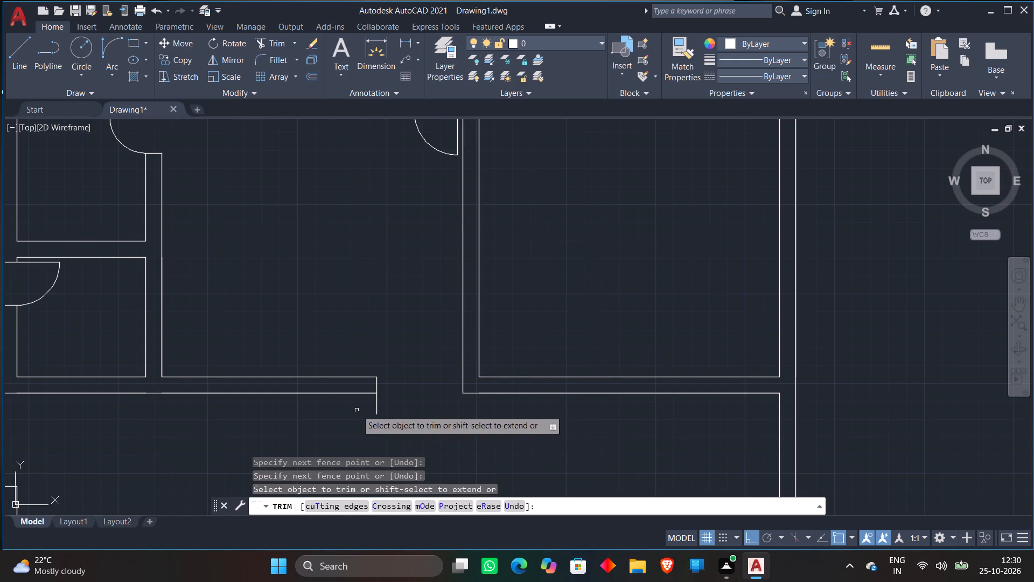
left_click(357, 410)
left_click(414, 414)
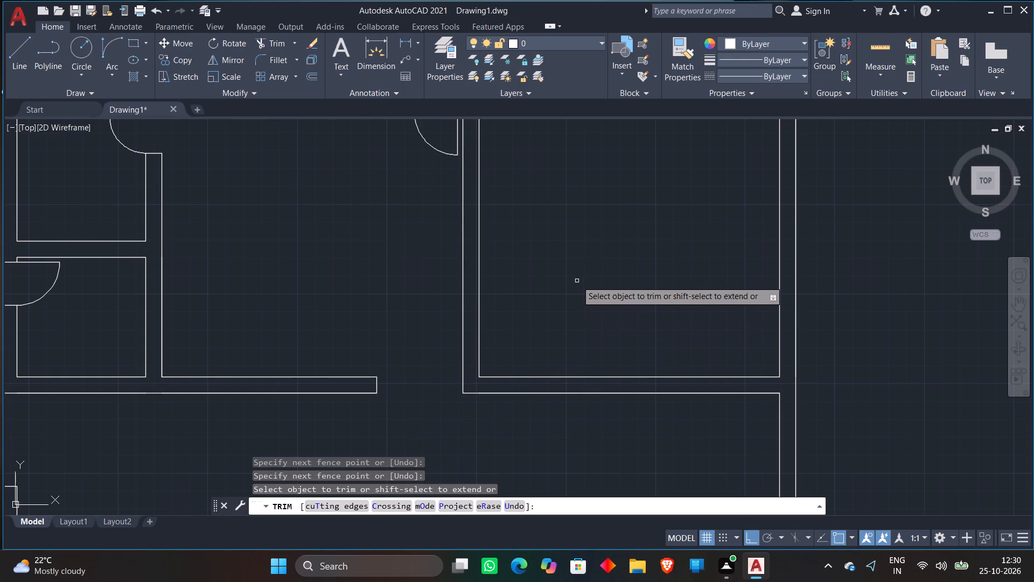
Offset the top-right room's bottom inner wall line 3" into the room and extend it left to the left wall's outer line.
key("space")
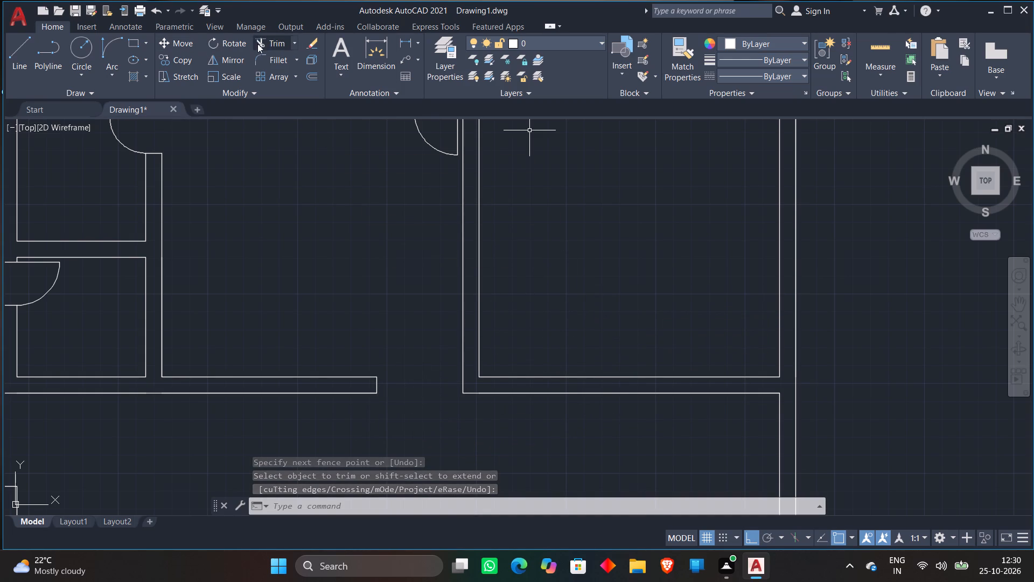
left_click(316, 74)
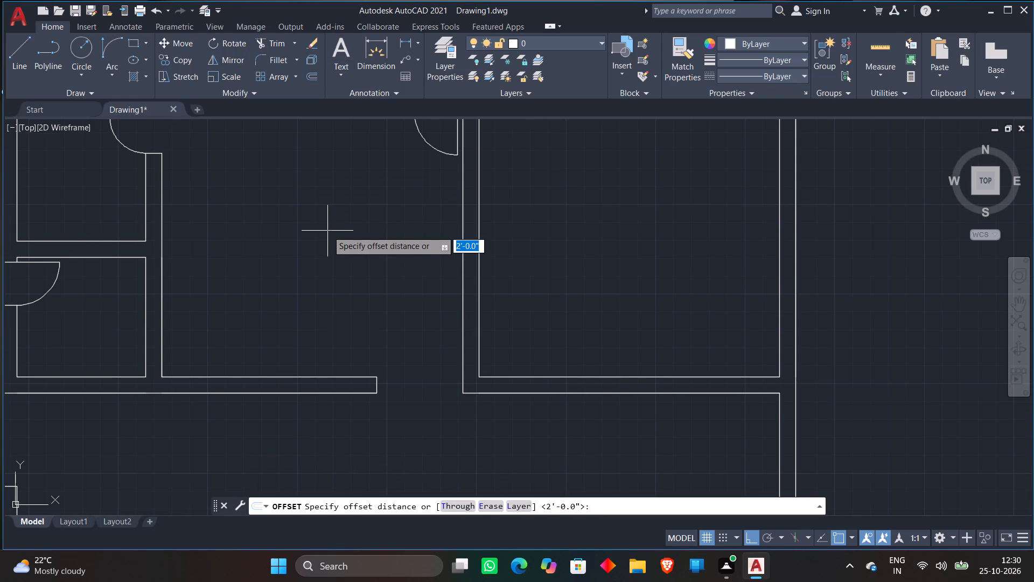
key("3")
key("shift+quotedbl")
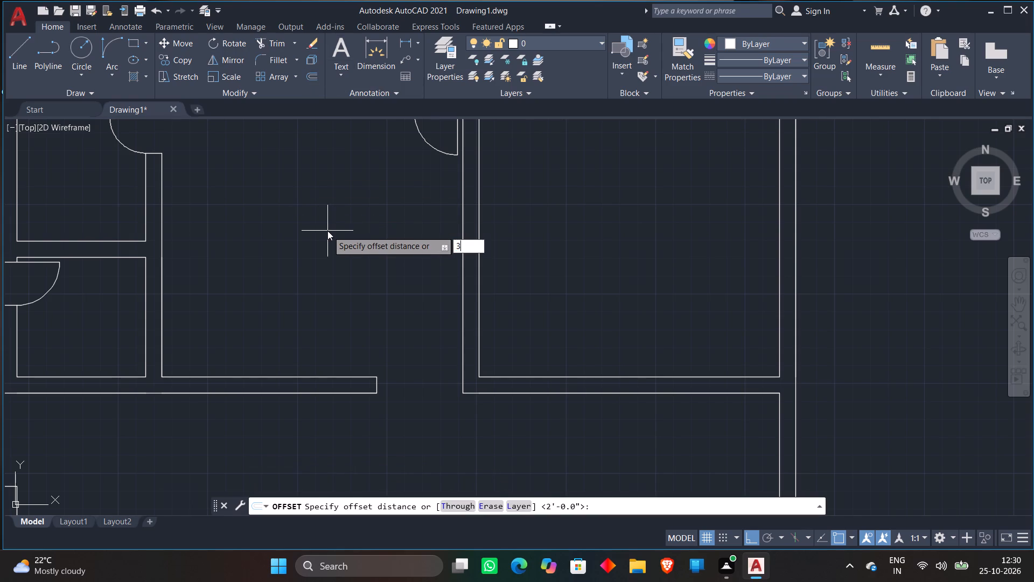
key("Return")
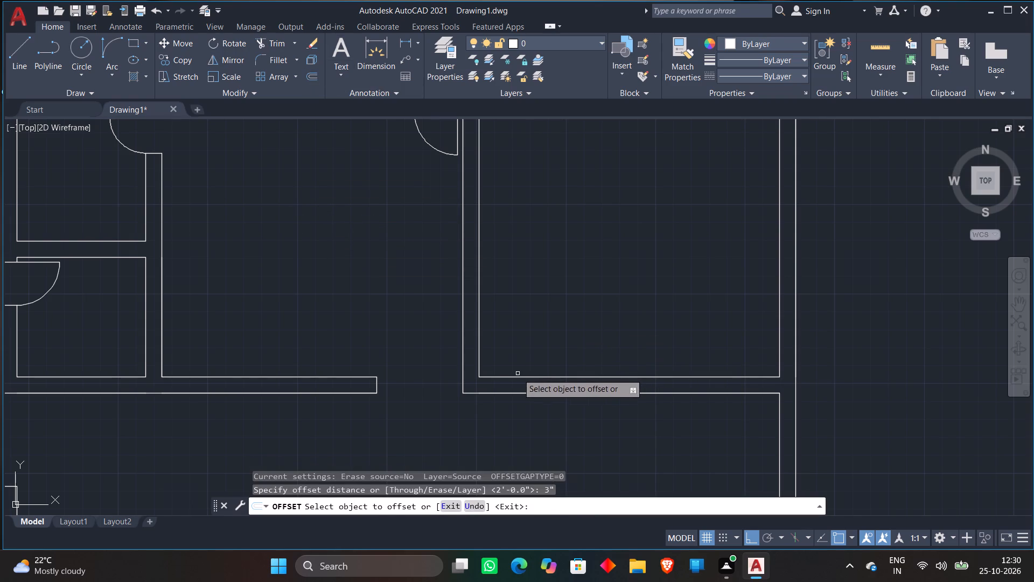
left_click(518, 376)
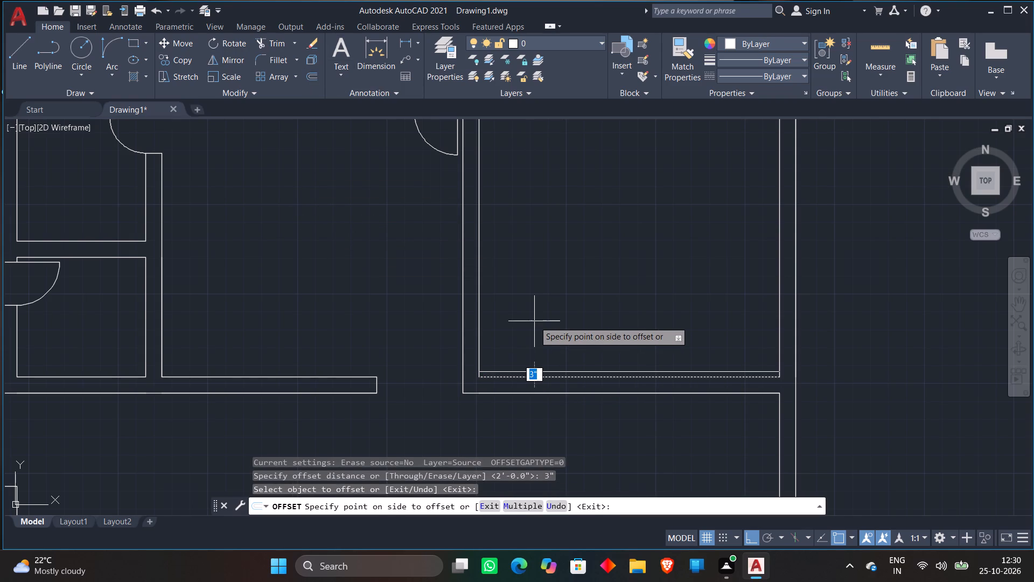
left_click(534, 321)
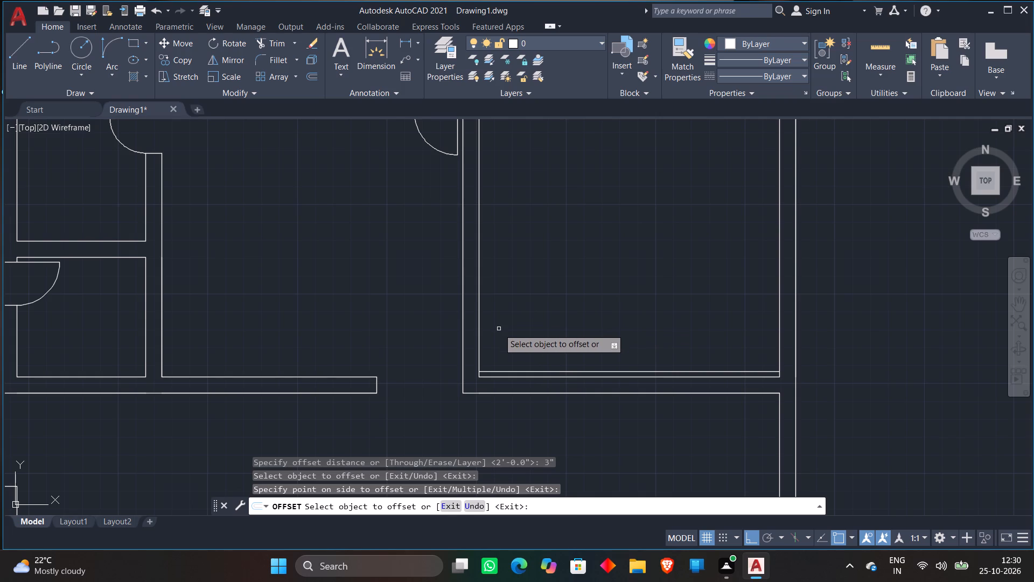
key("space")
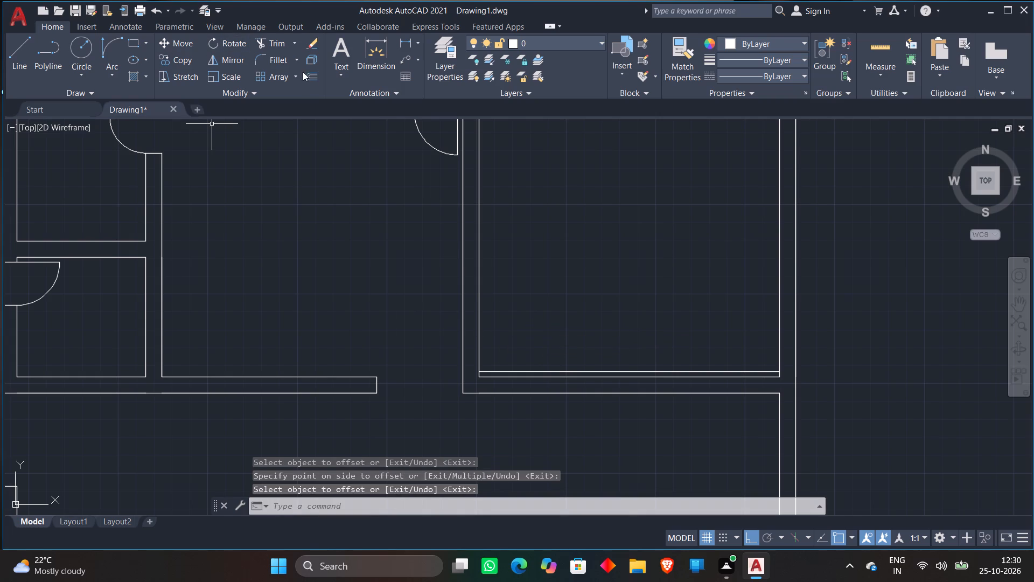
left_click(297, 45)
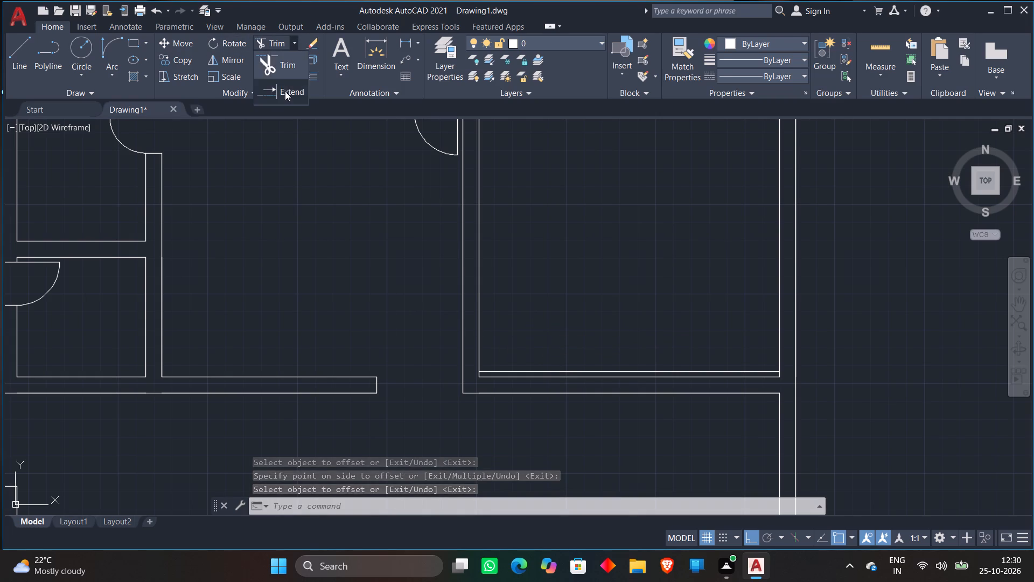
left_click(285, 92)
left_click(499, 372)
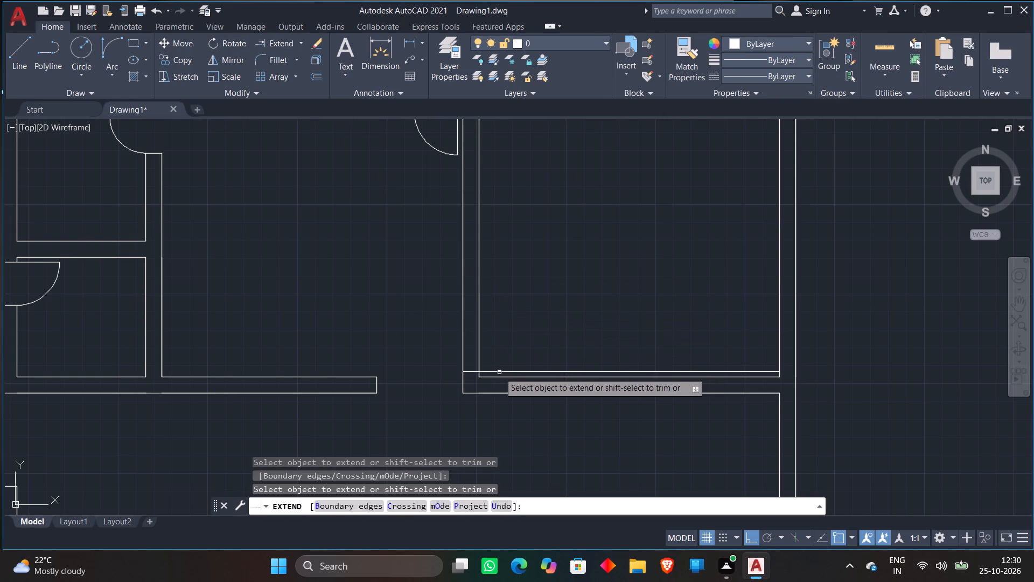
key("space")
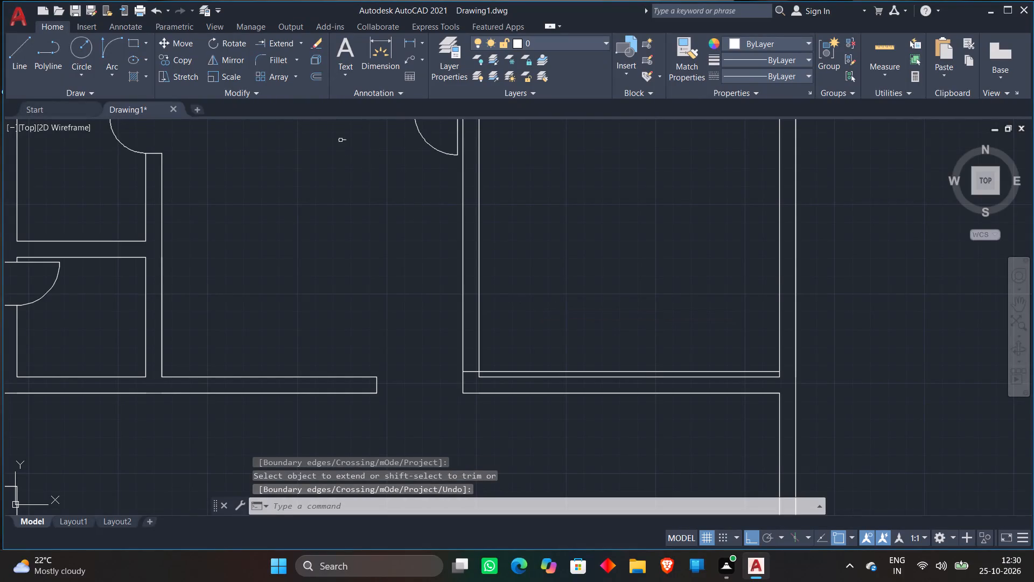
Offset the 3" line 2' upward and the room's left inner wall line 2' to the right.
left_click(311, 77)
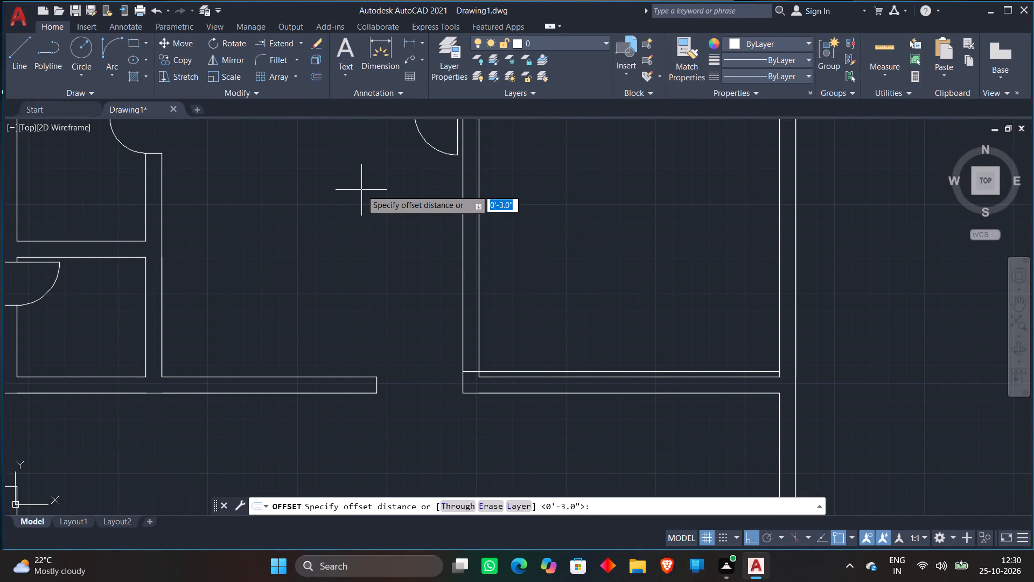
type("2'")
key("Return")
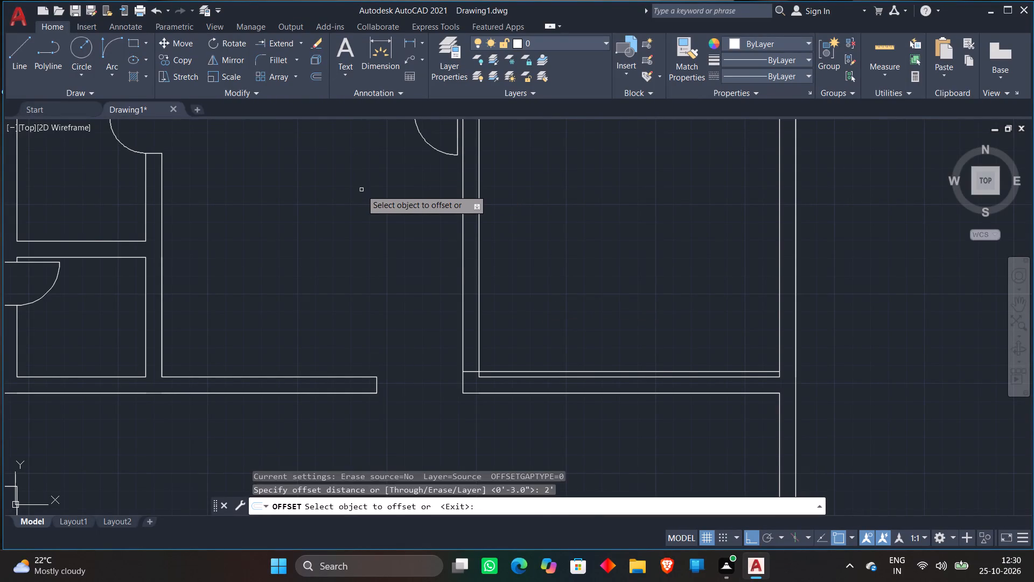
left_click(469, 372)
left_click(568, 258)
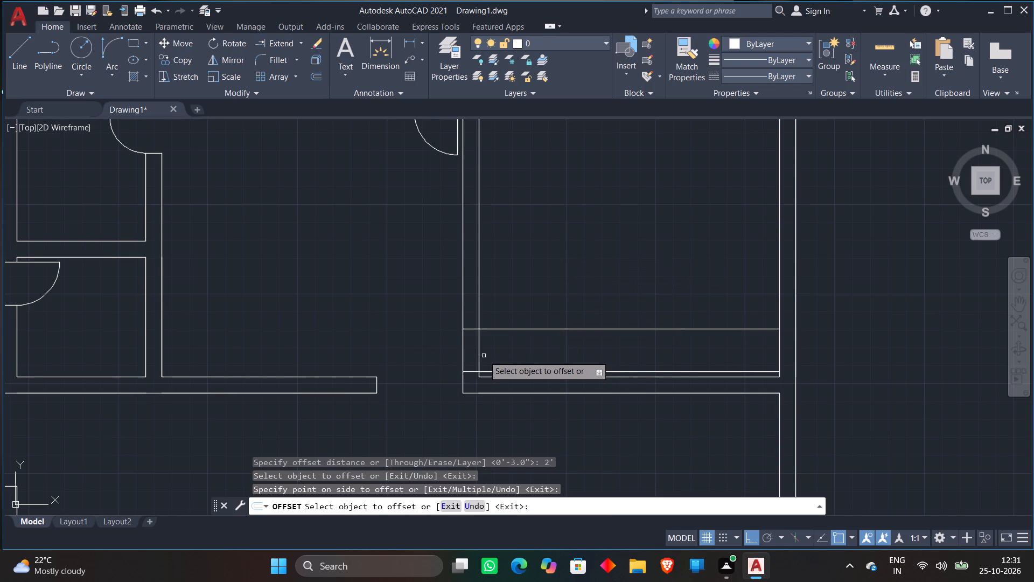
left_click(479, 347)
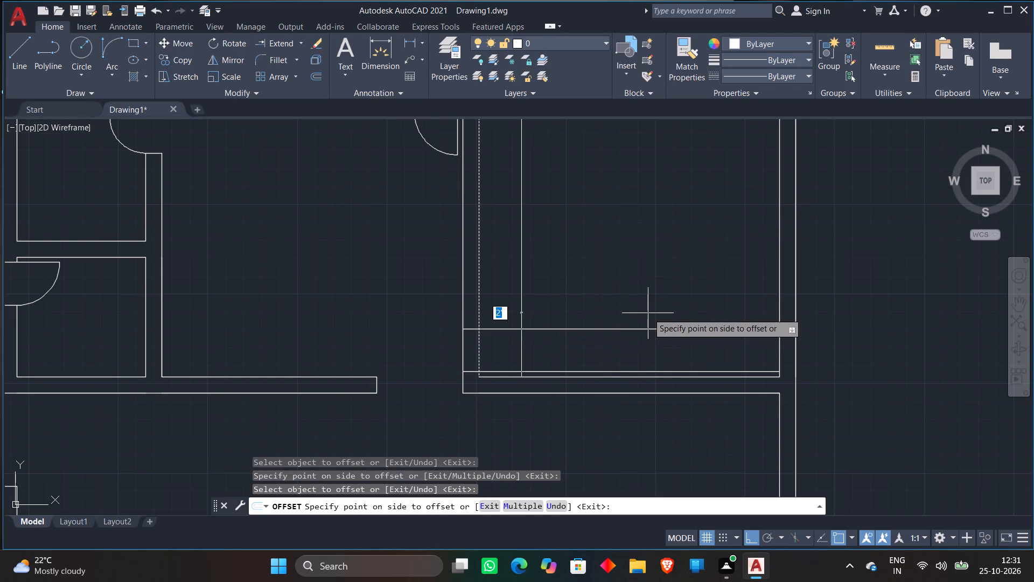
left_click(648, 313)
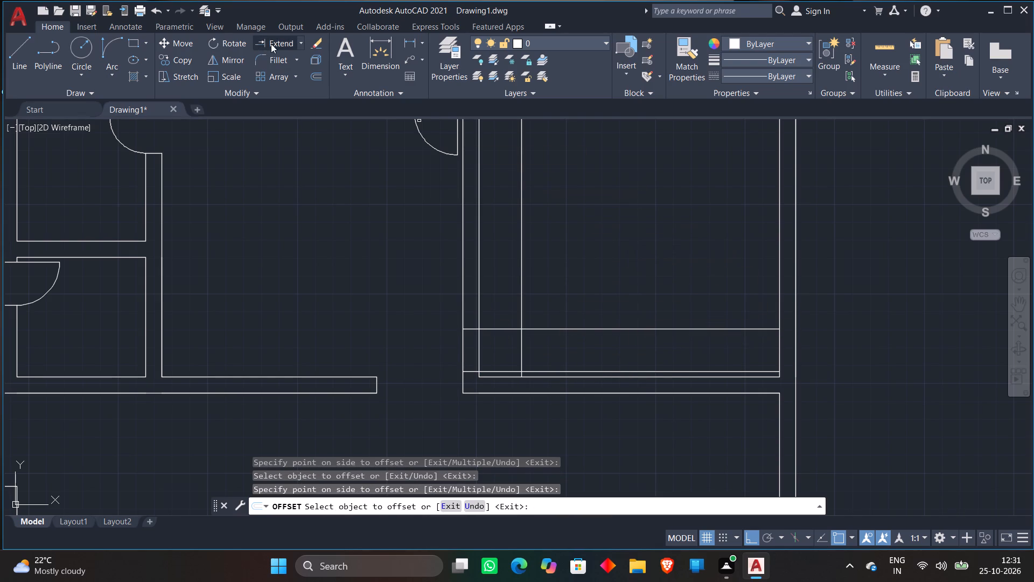
Draw the door swing arc from the 2' line's crossing with the left inner wall line to the vertical 2' line's crossing with the 3" line.
left_click(120, 47)
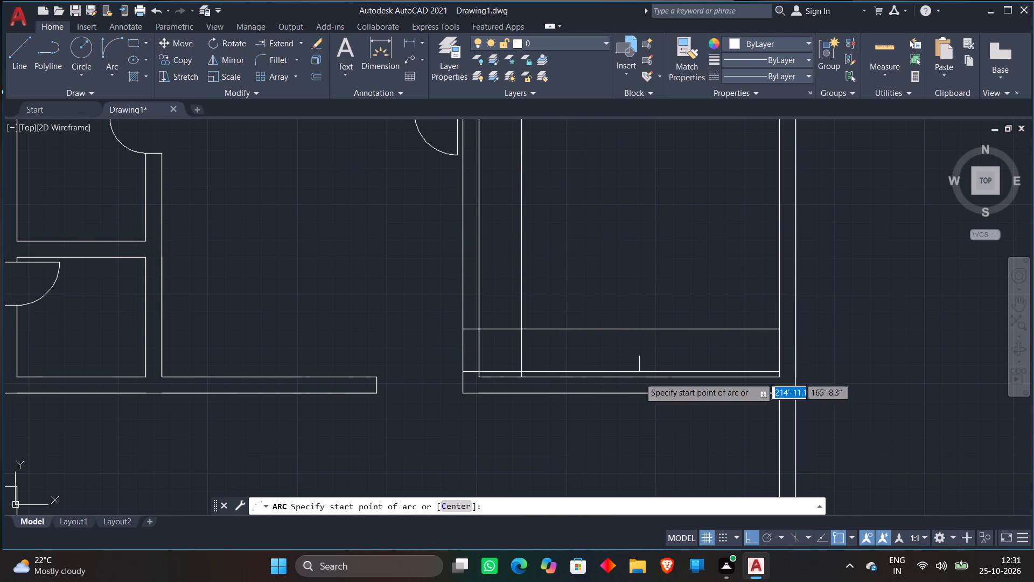
left_click(480, 331)
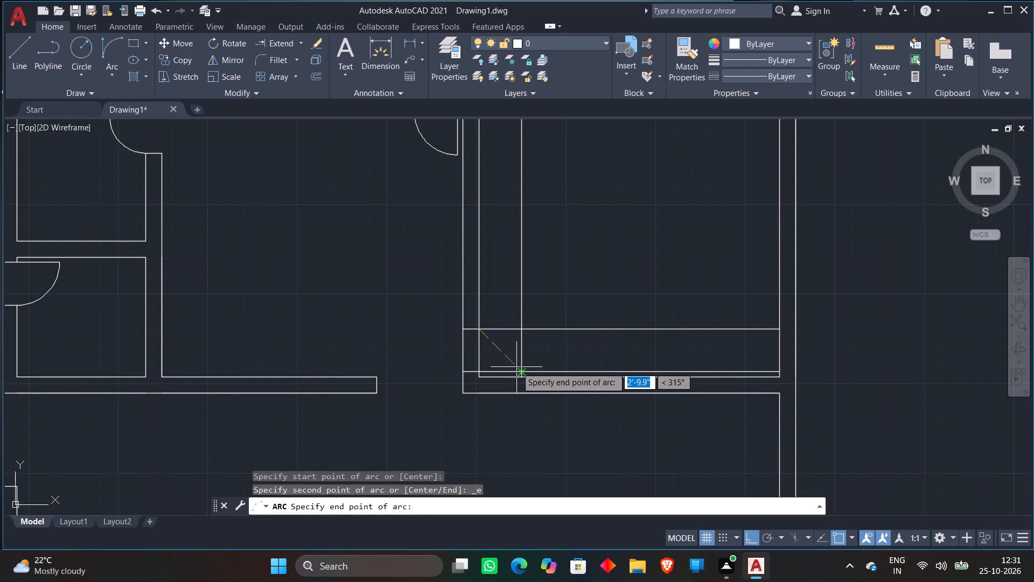
left_click(522, 369)
left_click(558, 278)
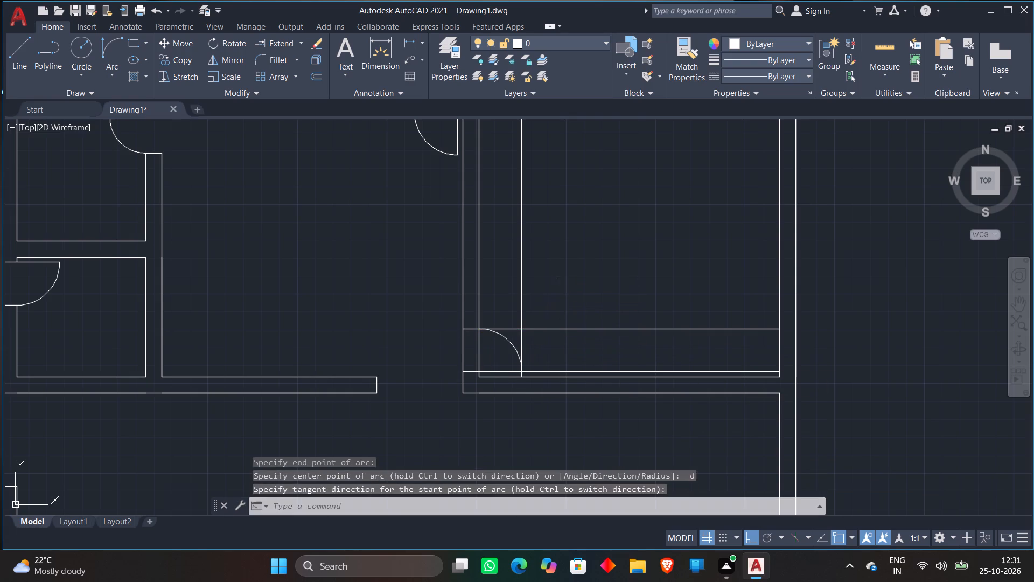
Trim both 2' guide lines around the arc, the 3" line beyond the arc's end and the short stub beneath it.
left_click(299, 41)
left_click(292, 61)
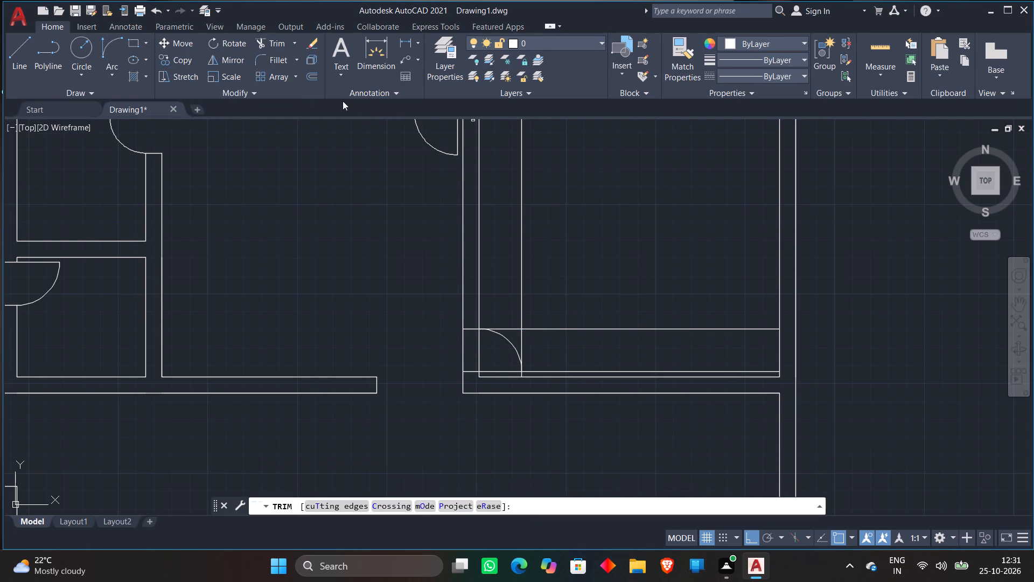
scroll(511, 278, "up", 1)
left_click(524, 300)
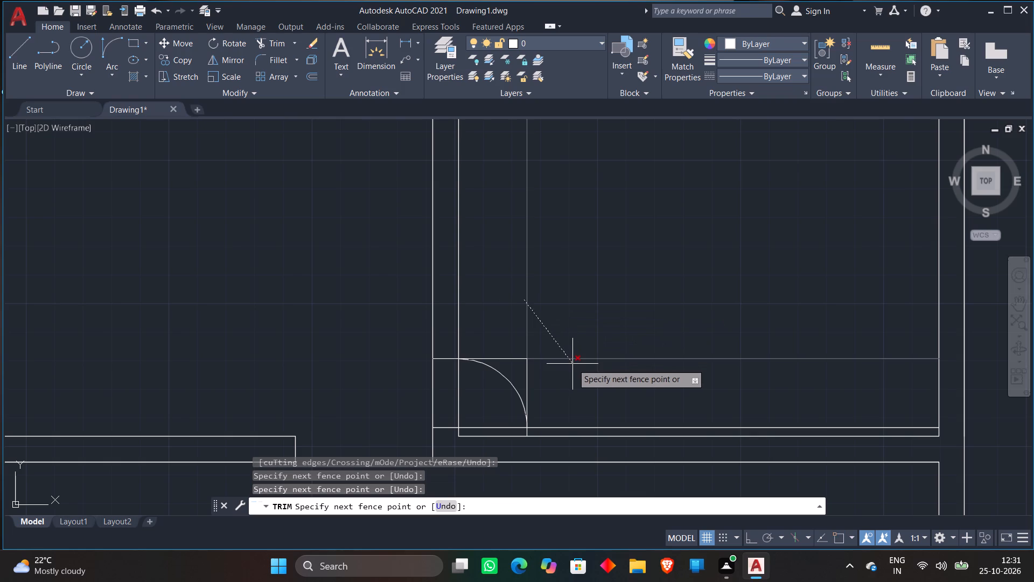
left_click(572, 364)
left_click(494, 354)
left_click(543, 372)
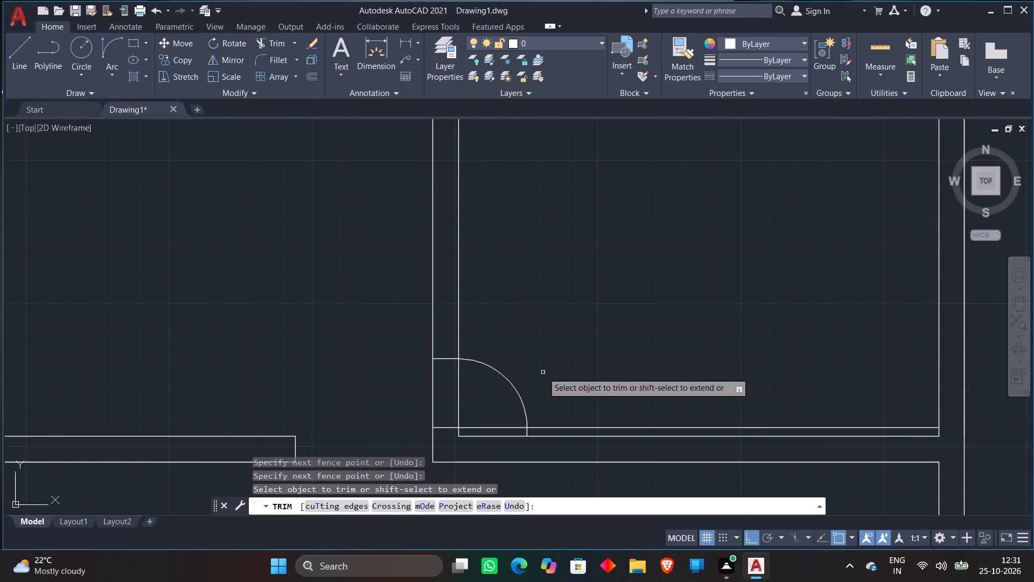
scroll(536, 438, "up", 4)
left_click(464, 411)
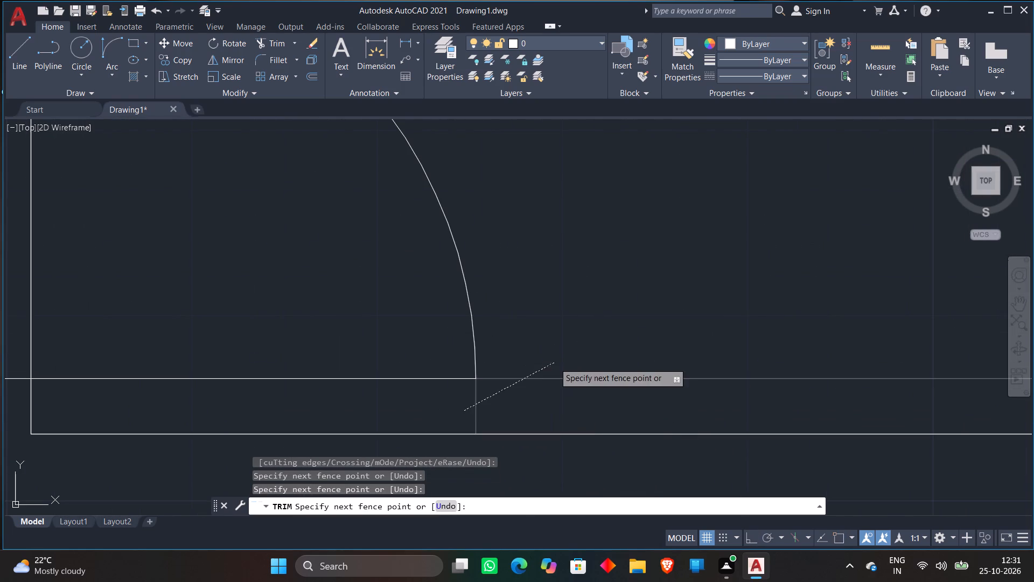
left_click(554, 363)
Trim the two left wall lines between the jambs to cut the 2' door opening.
scroll(560, 289, "down", 3)
left_click(434, 277)
left_click(352, 277)
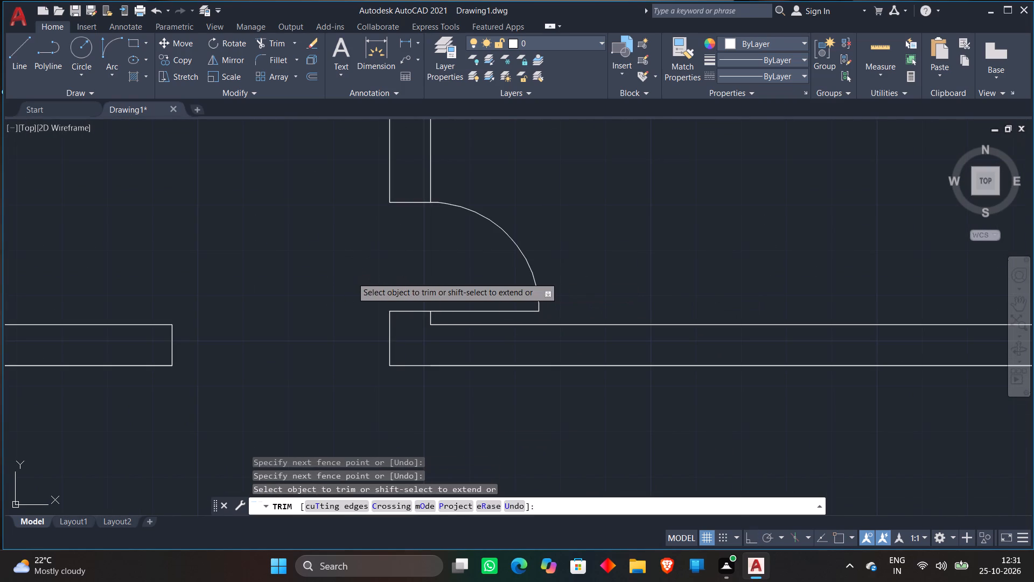
key("space")
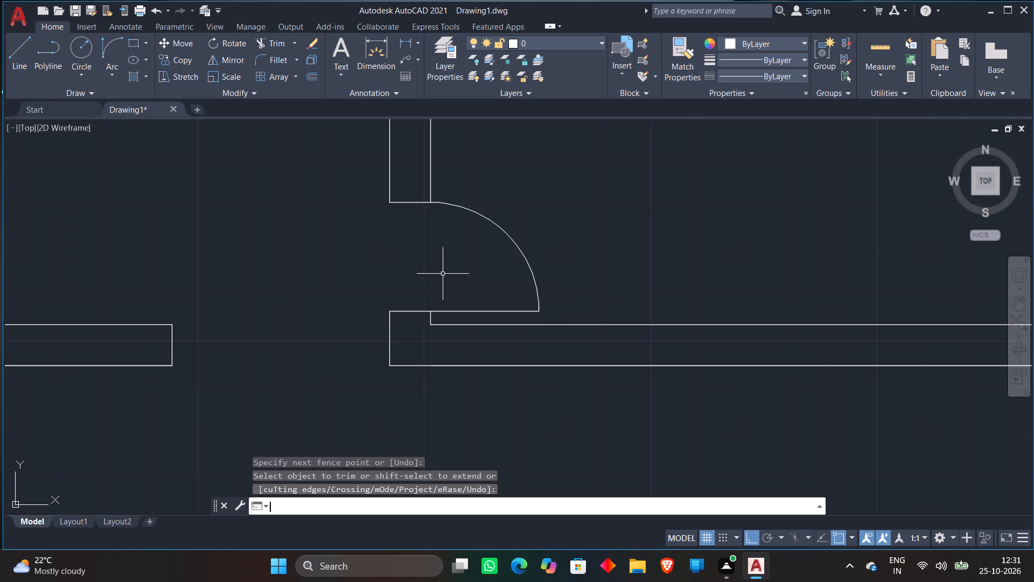
From the midpoint of the large hall's bottom wall lower line, draw lines 2'9" up, 4' right and 2'9" back down.
scroll(443, 274, "down", 5)
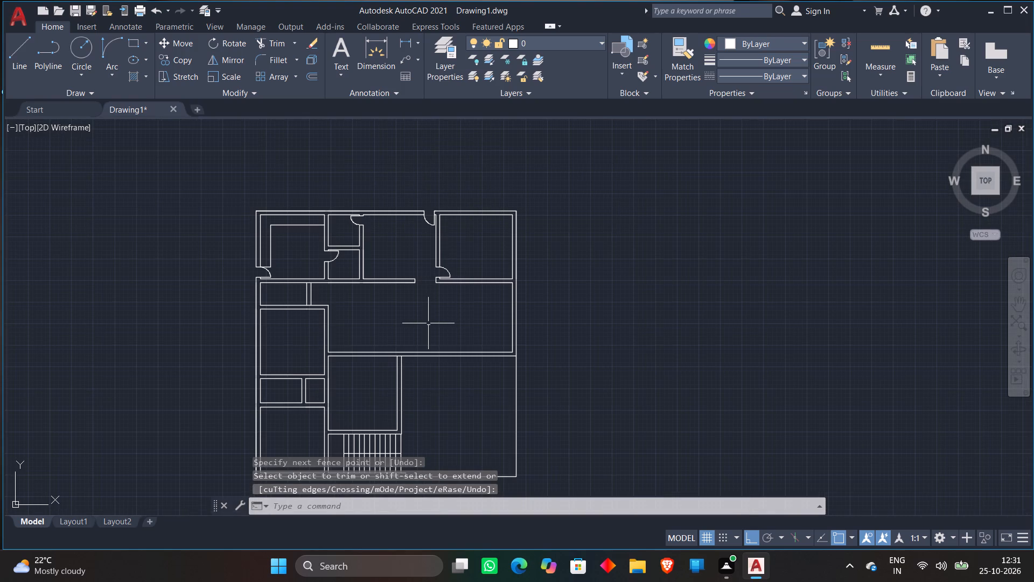
middle_click_drag(428, 324, 434, 280)
scroll(448, 329, "up", 2)
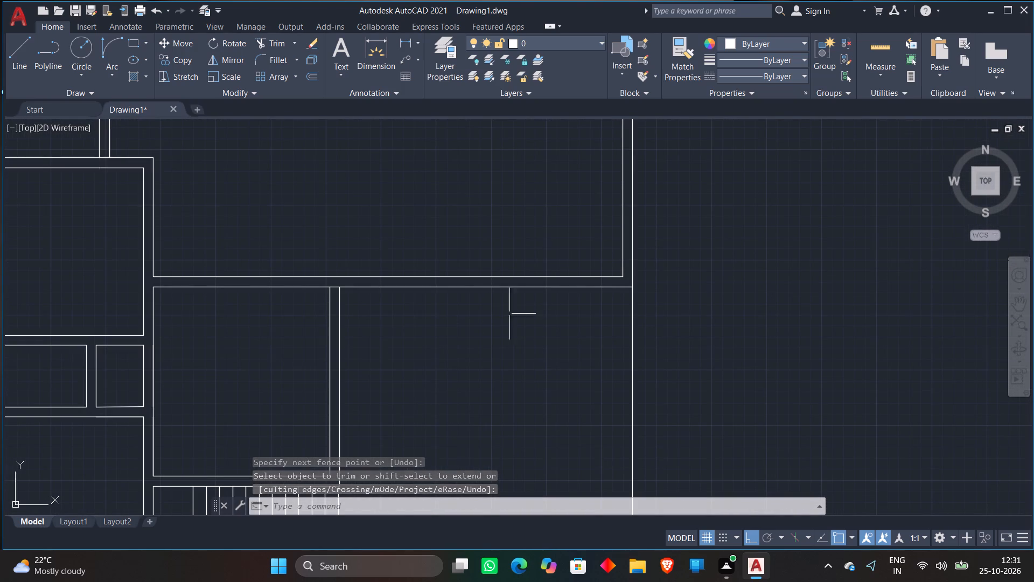
left_click(19, 51)
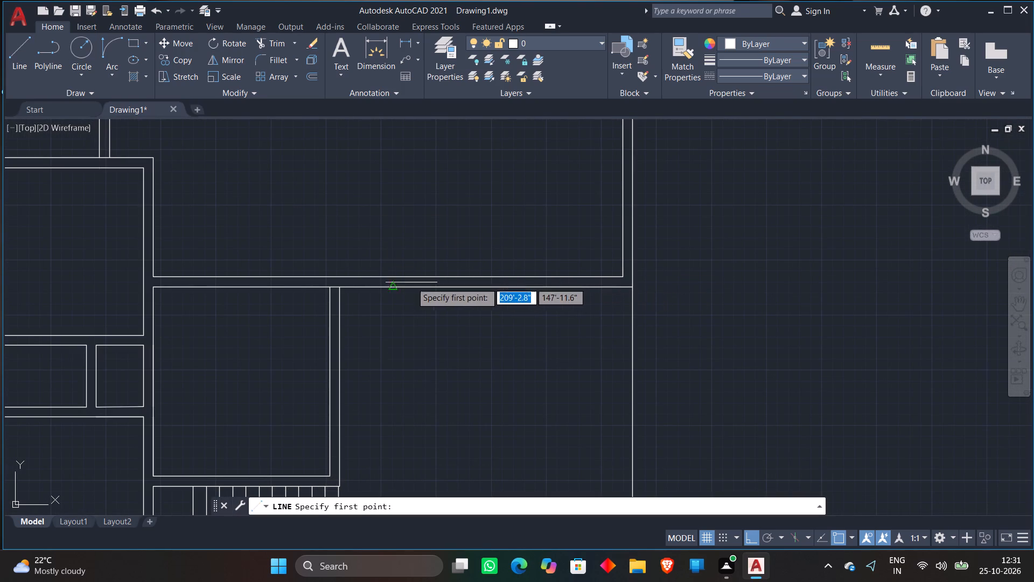
left_click(394, 287)
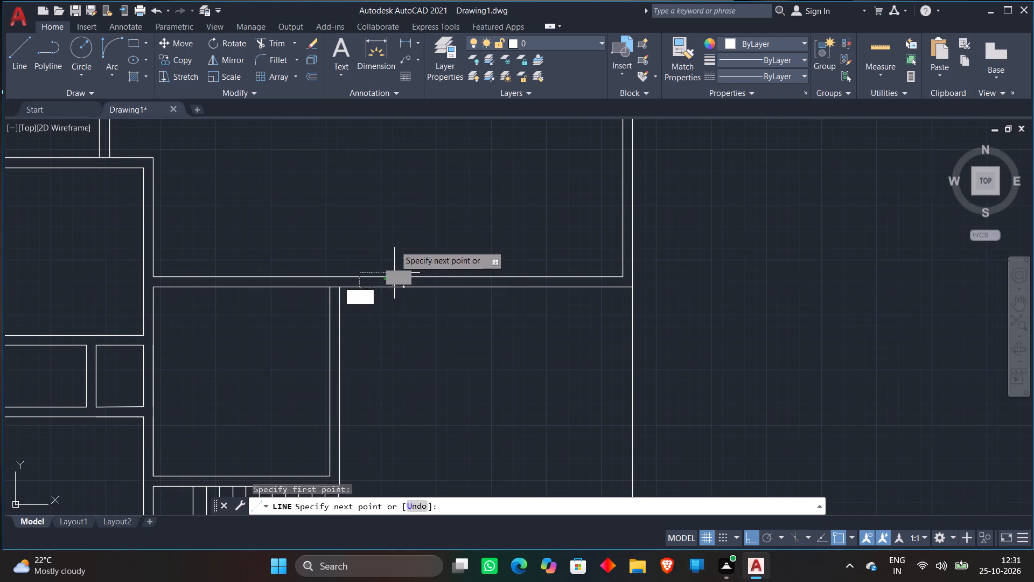
scroll(396, 228, "down", 2)
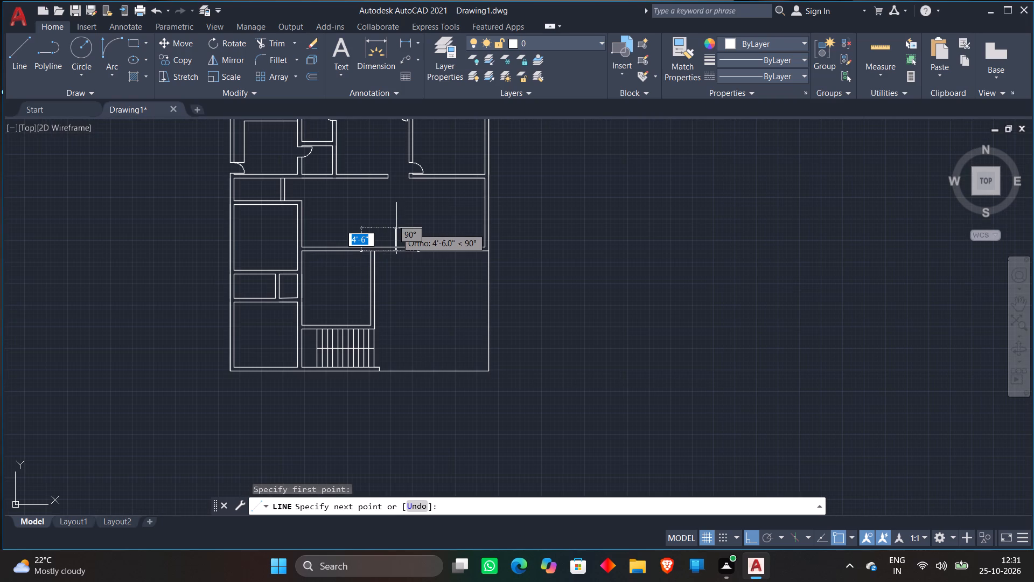
scroll(396, 228, "up", 2)
type("2'9")
key("shift+quotedbl")
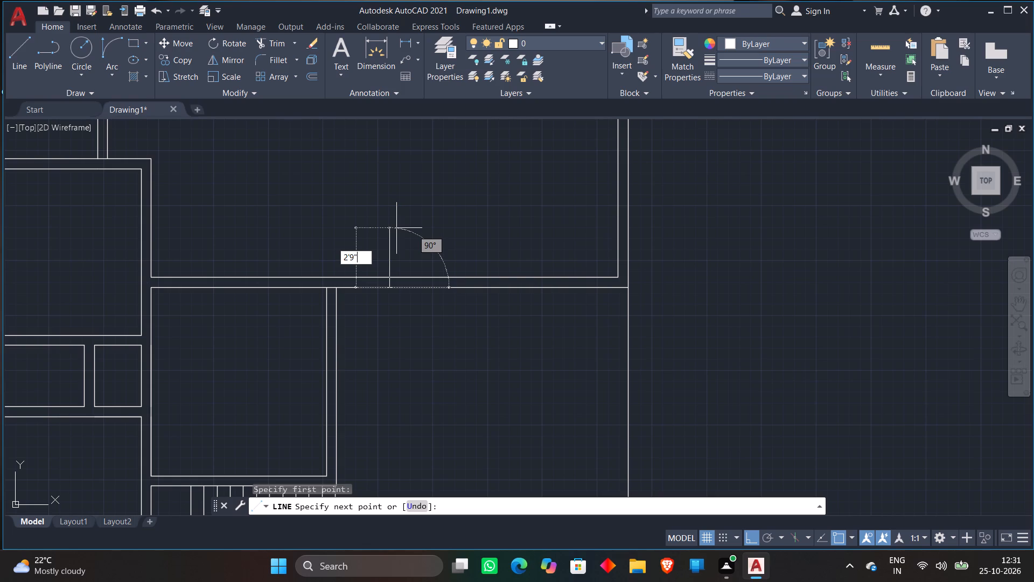
key("Return")
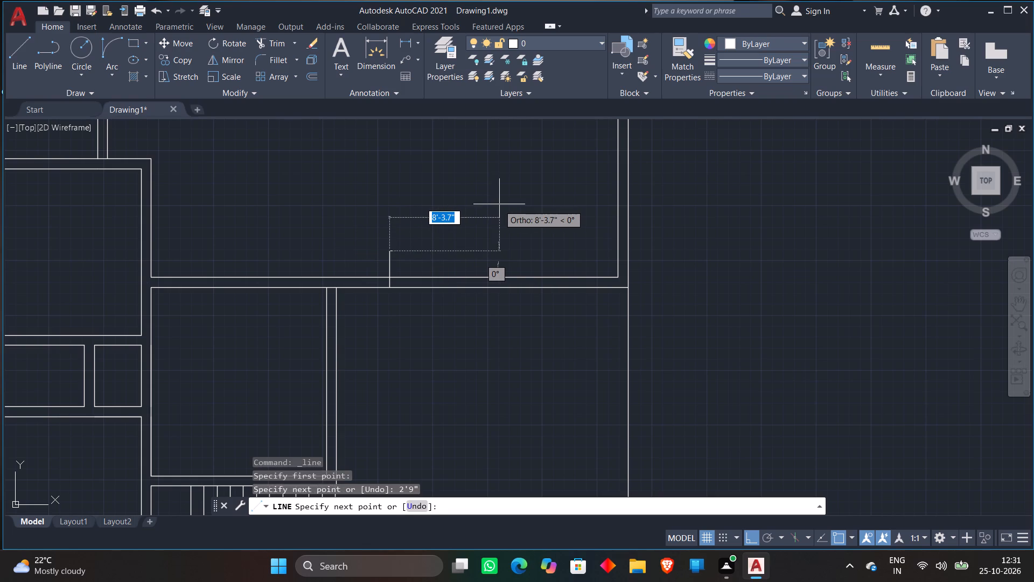
type("4'")
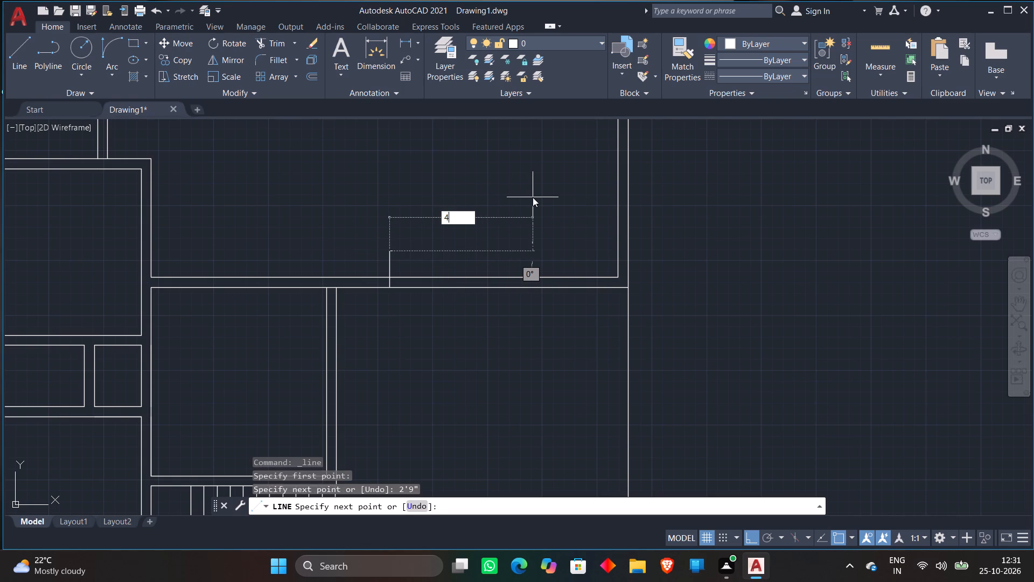
key("Return")
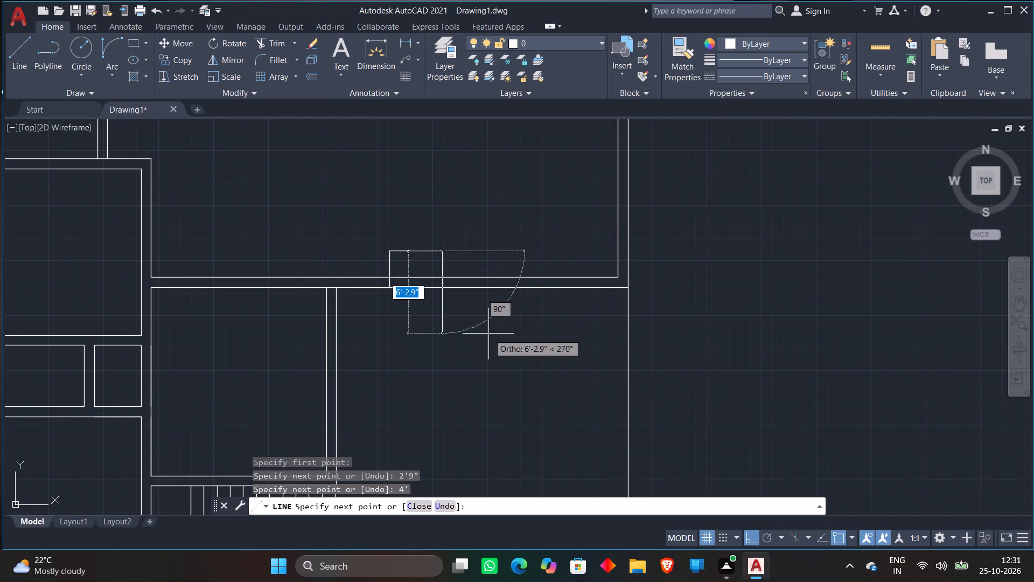
type("2'9")
key("shift+quotedbl")
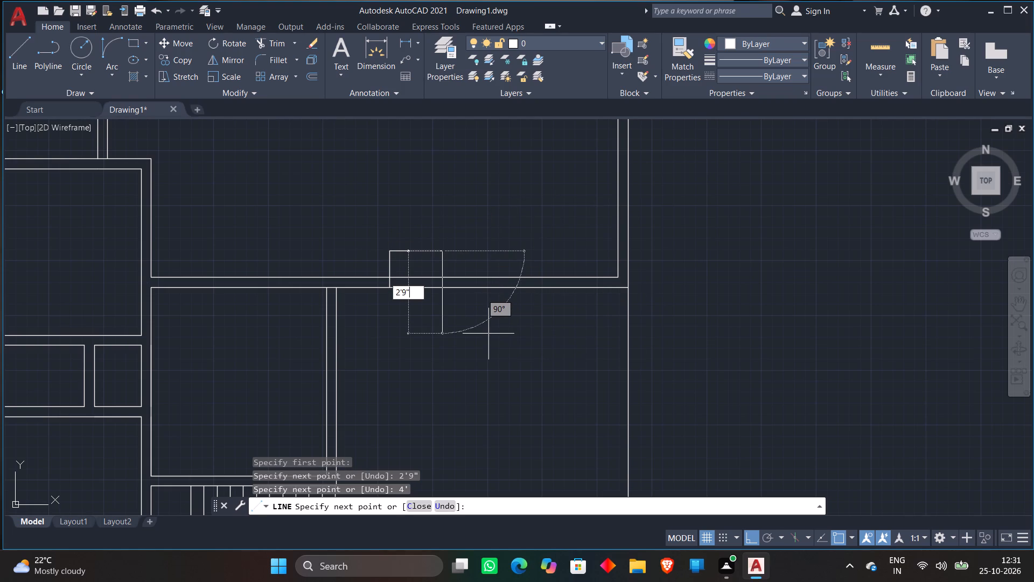
key("Return")
key("space")
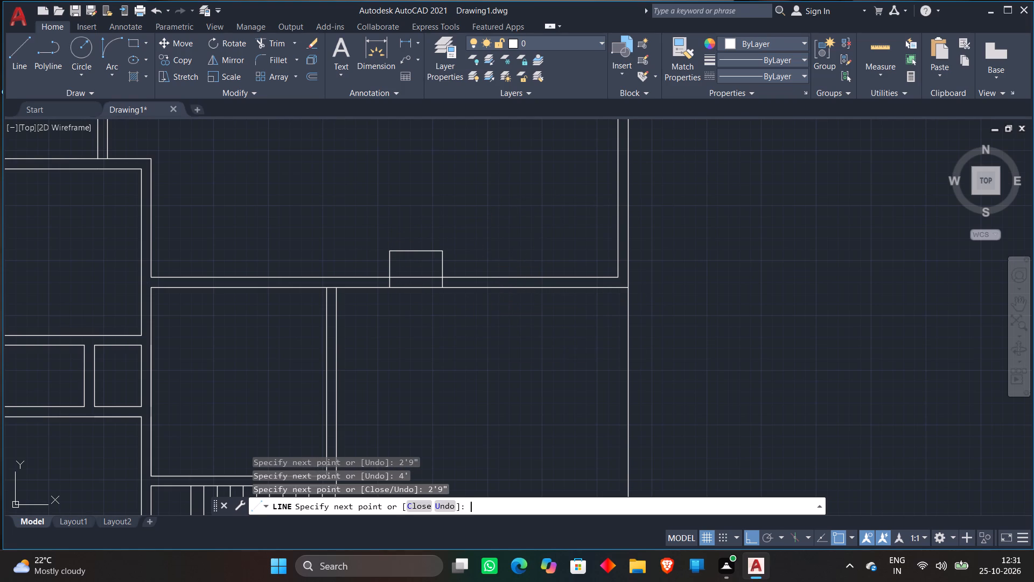
Offset the right jamb line of the 4' door outline 2' inward to mark the double door's centre.
left_click(312, 71)
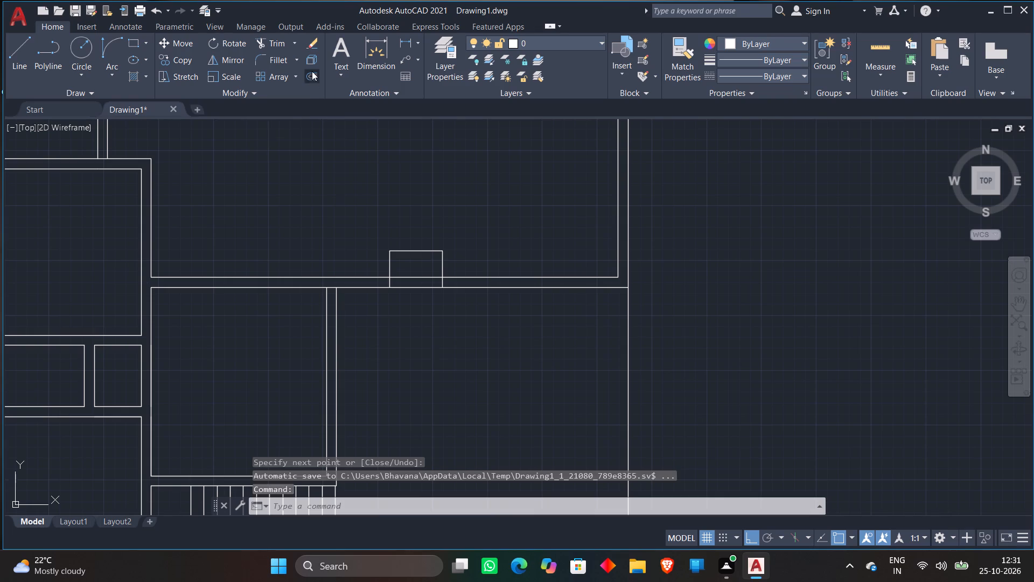
key("Return")
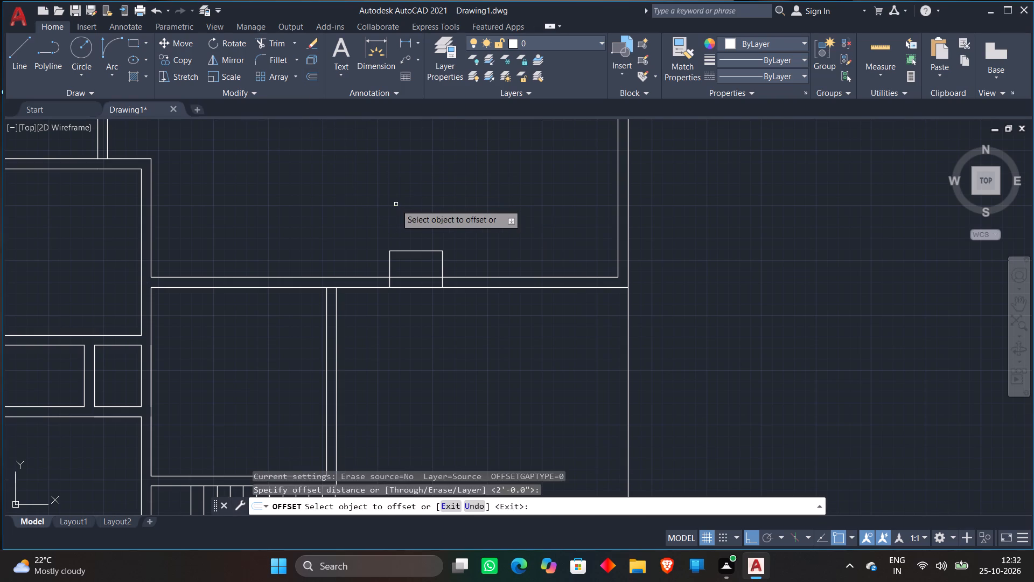
scroll(428, 279, "up", 2)
left_click(460, 245)
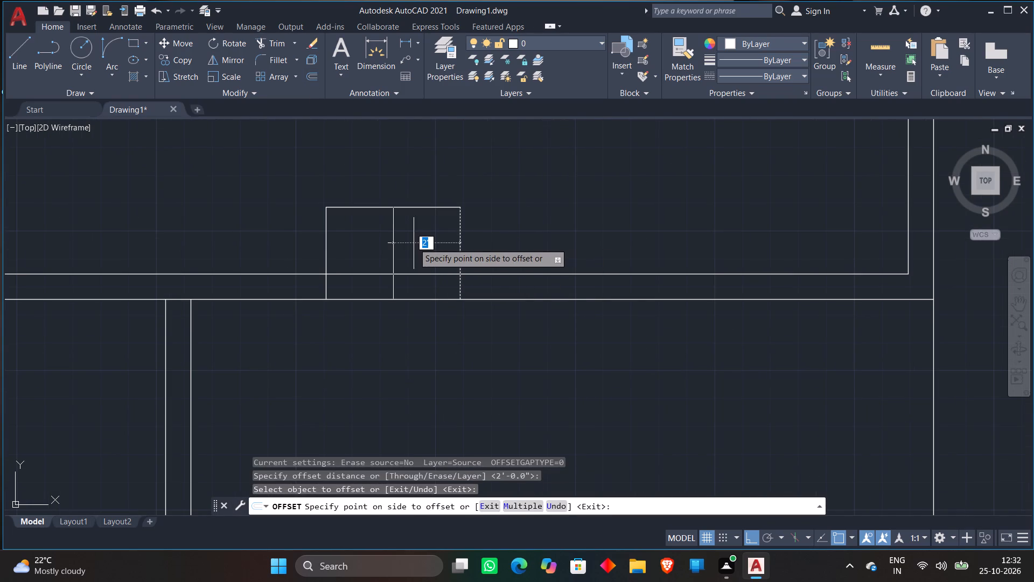
left_click(414, 243)
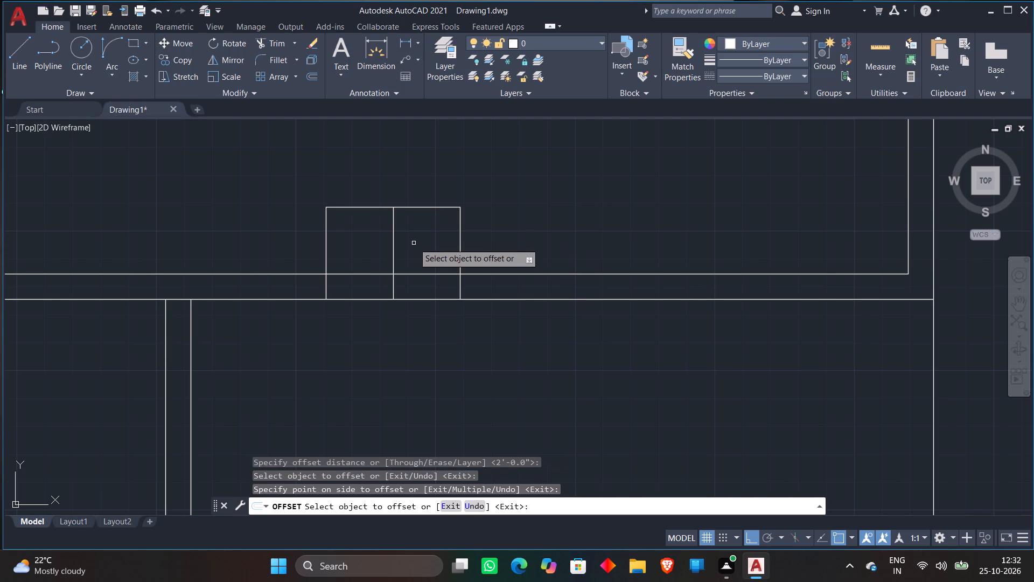
key("space")
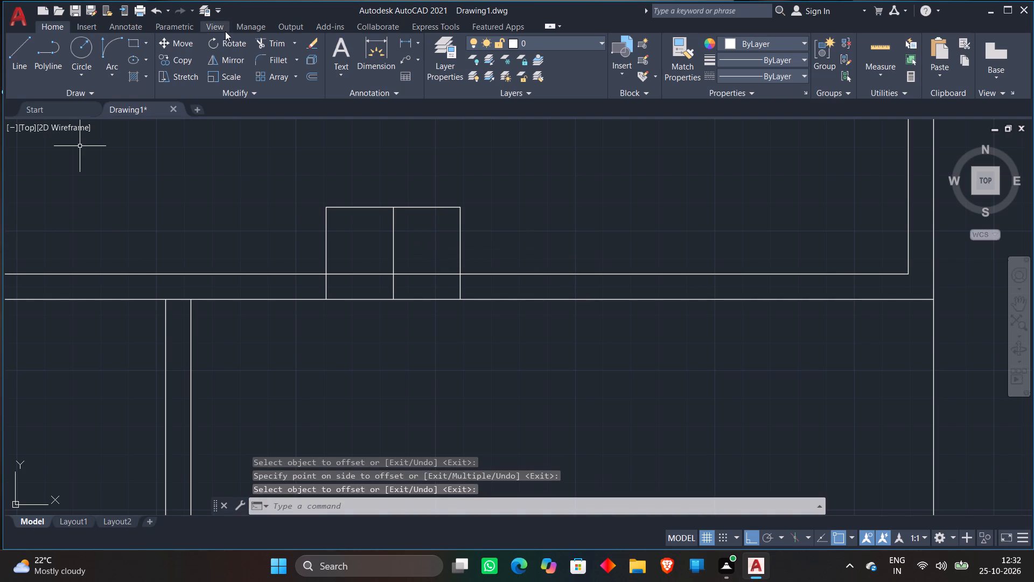
Draw two door swing arcs from the centre line's crossing with the upper wall line to the outline's two upper corners.
left_click(108, 50)
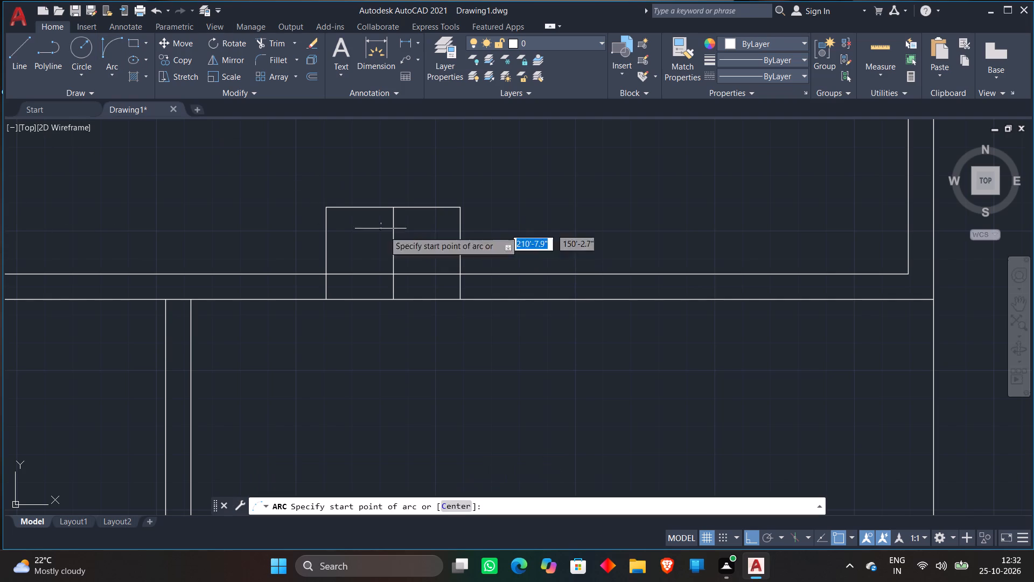
left_click(395, 278)
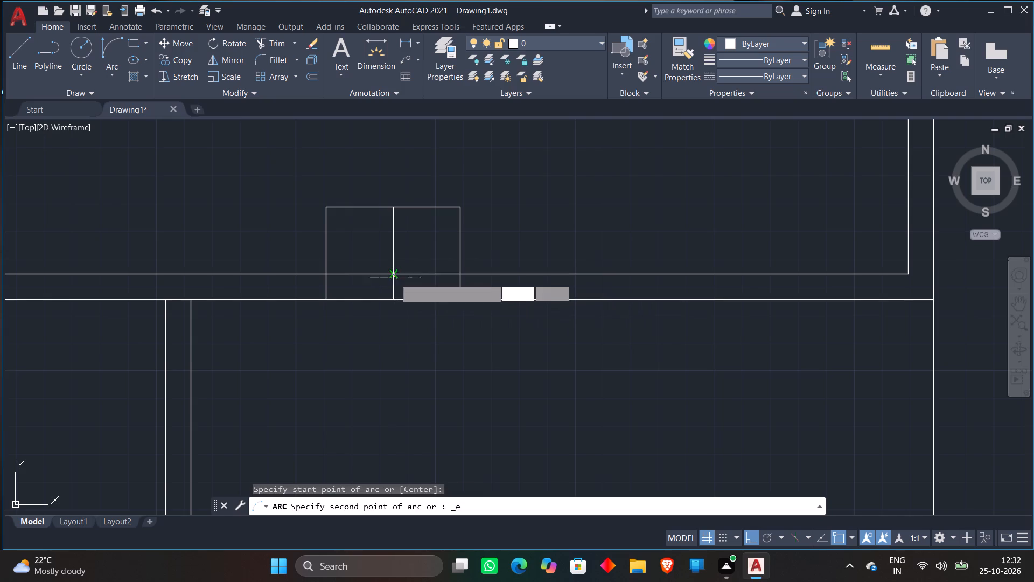
left_click(324, 205)
left_click(402, 153)
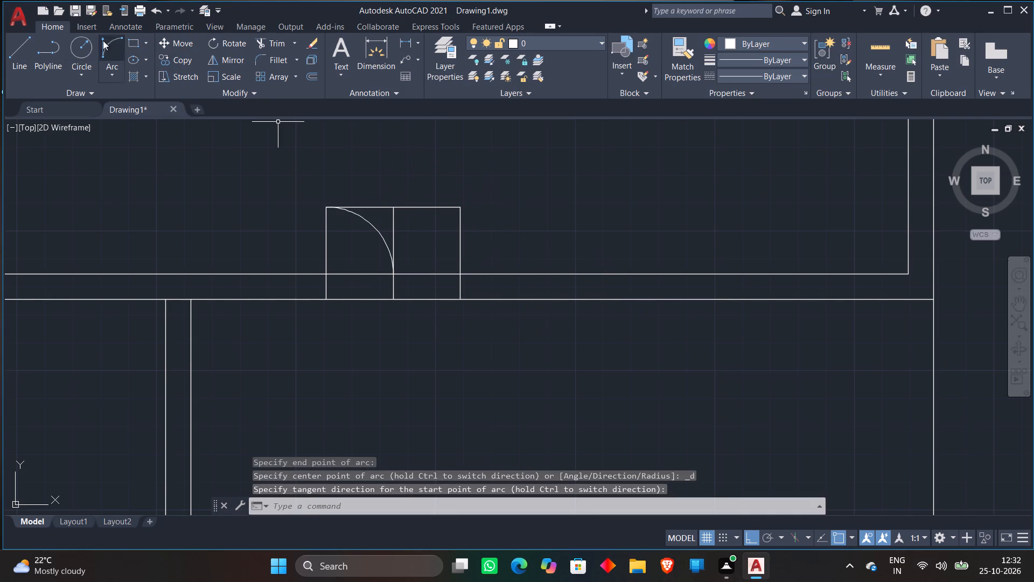
left_click(106, 43)
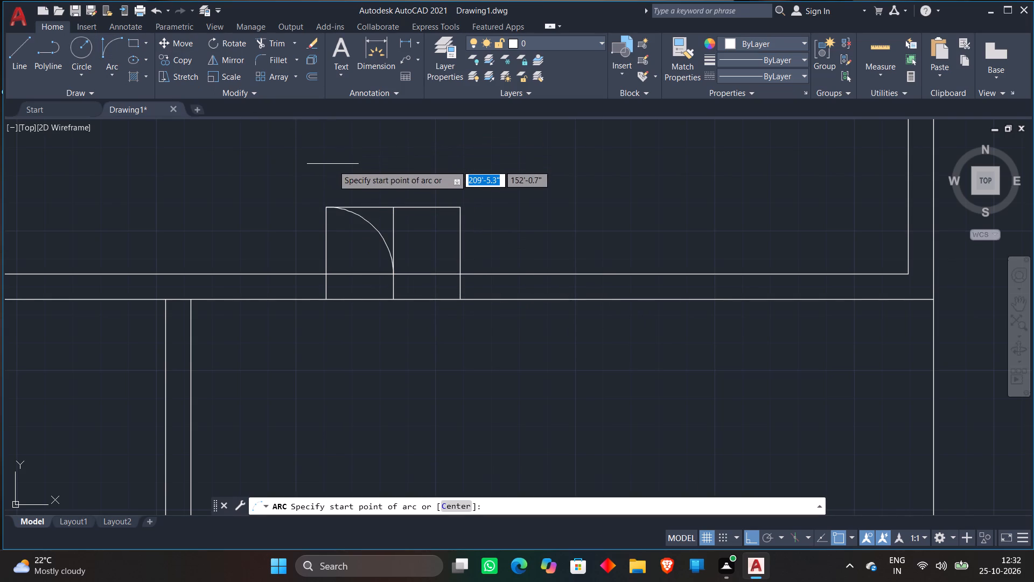
left_click(391, 274)
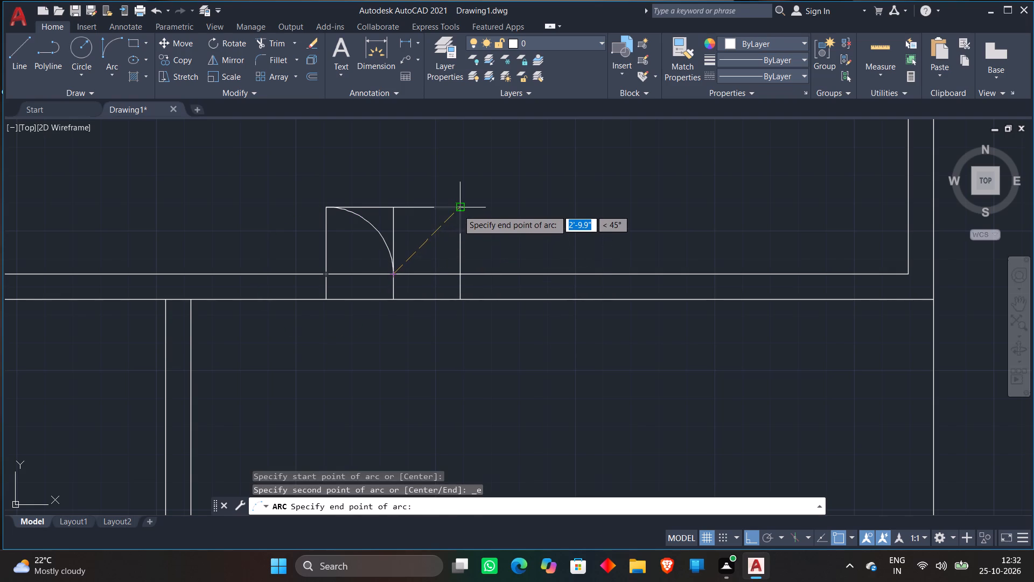
left_click(458, 209)
left_click(423, 178)
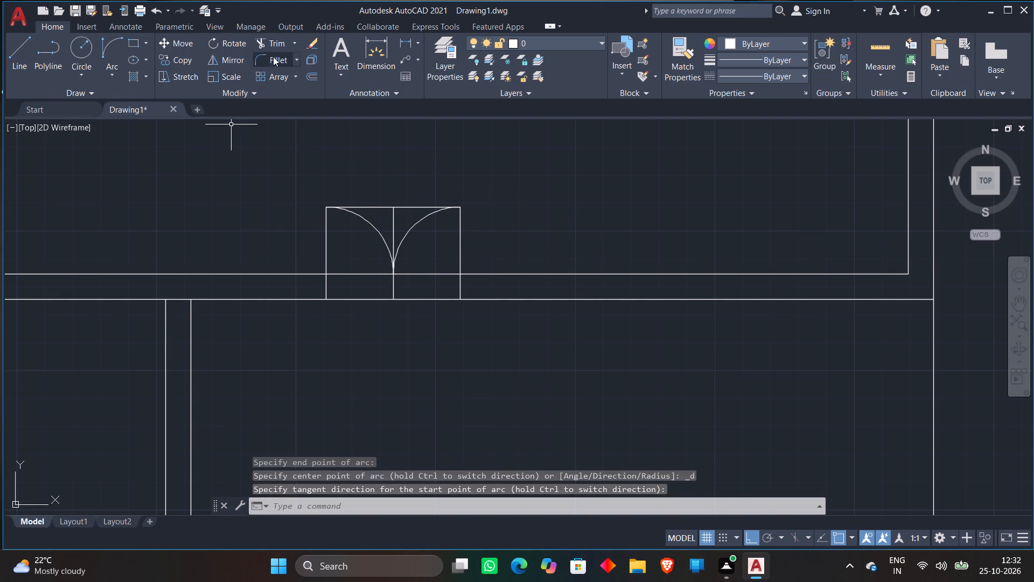
Trim the door outline's top line and the centre line between the two swing arcs.
left_click(277, 44)
left_click(366, 205)
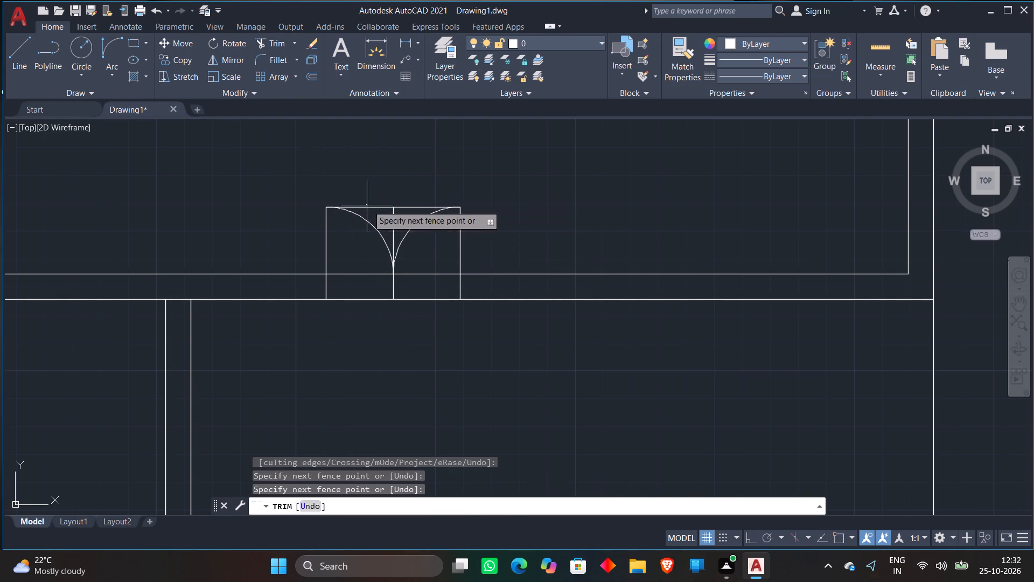
left_click(399, 223)
left_click(407, 199)
left_click(403, 211)
Trim both wall lines between the jambs to cut the 4' double-door opening, and remove the centre stub below the arcs.
left_click(358, 252)
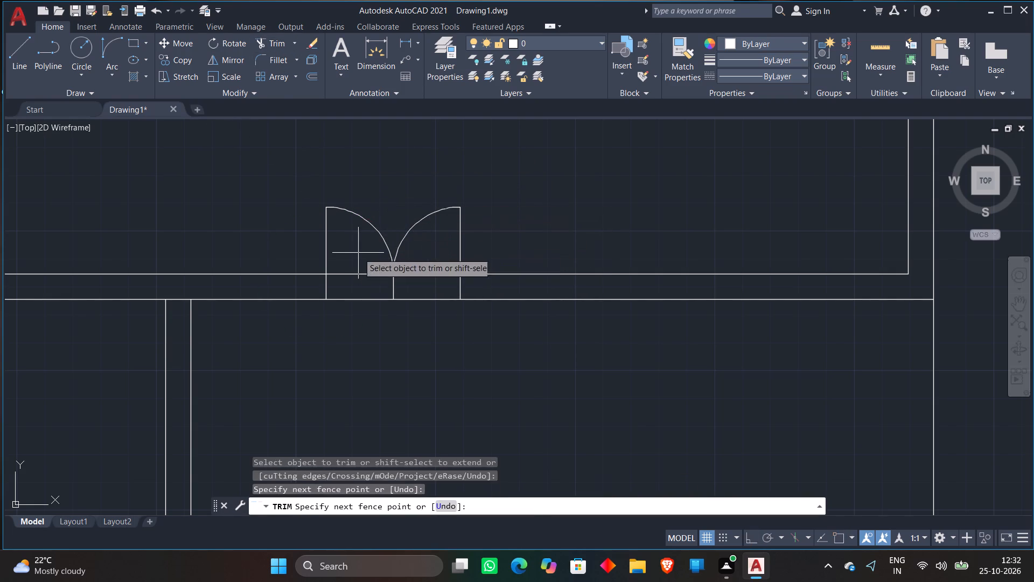
left_click(346, 317)
left_click_drag(411, 269, 417, 334)
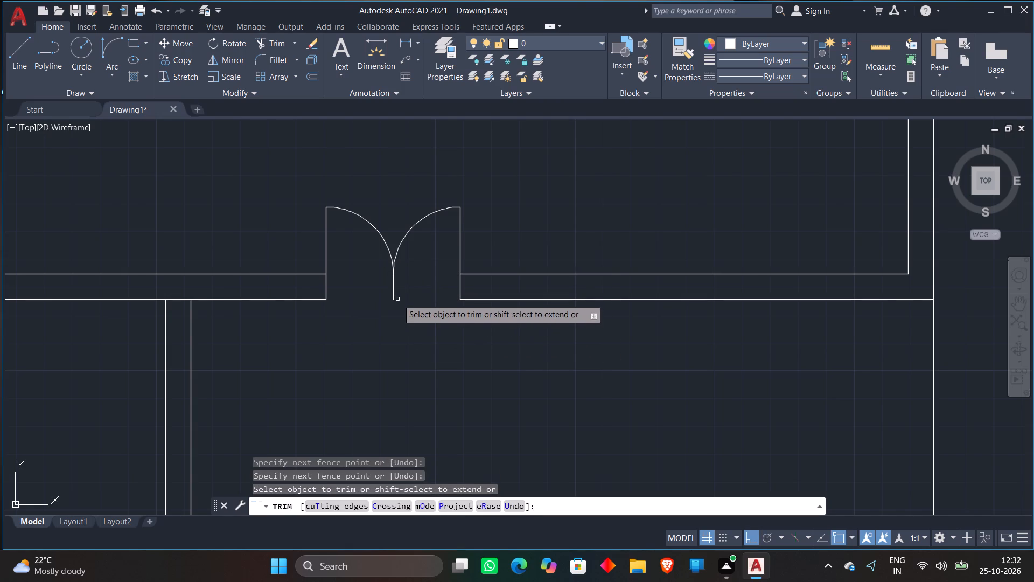
left_click(394, 293)
scroll(398, 295, "down", 2)
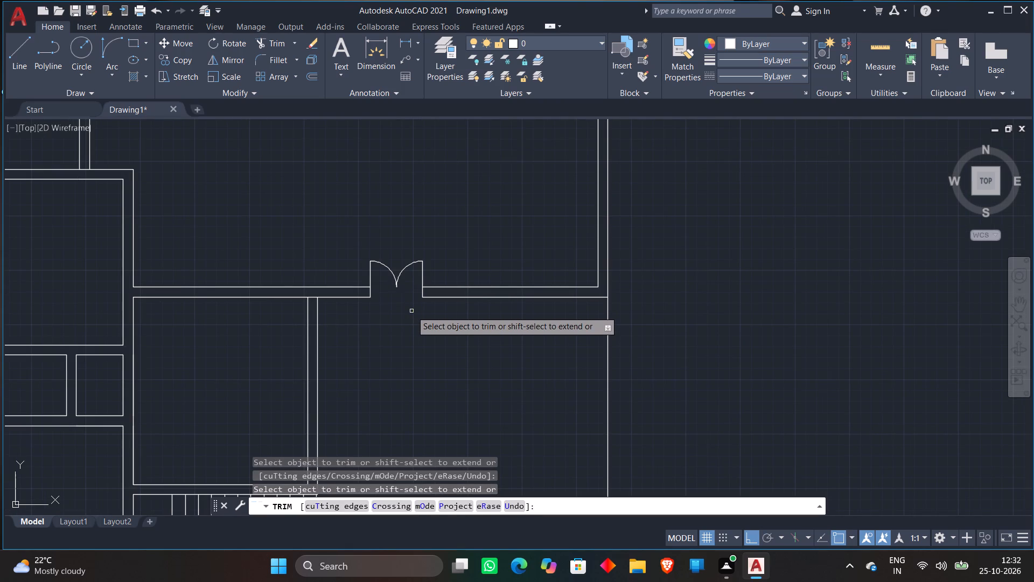
key("space")
Draw a line straight across the hall's bottom wall from the midpoint of its upper line left of the double door.
scroll(466, 266, "down", 1)
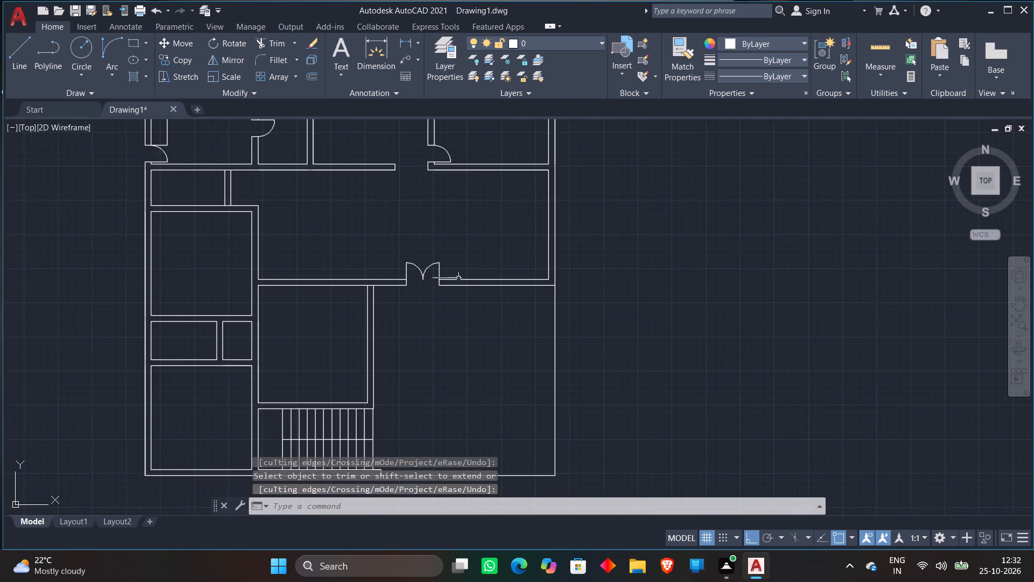
scroll(436, 341, "down", 2)
scroll(389, 322, "up", 1)
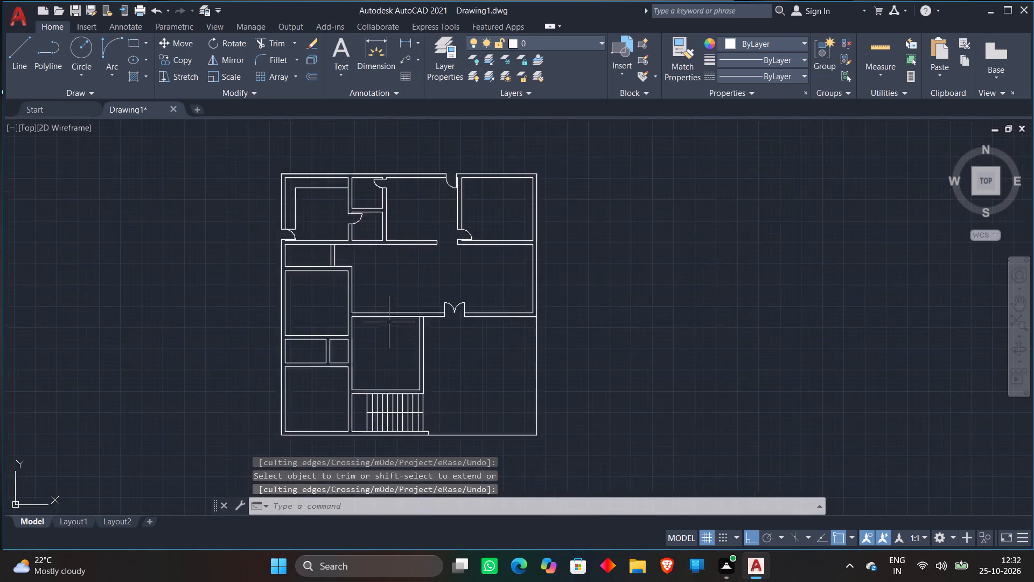
scroll(389, 322, "up", 2)
scroll(435, 316, "up", 1)
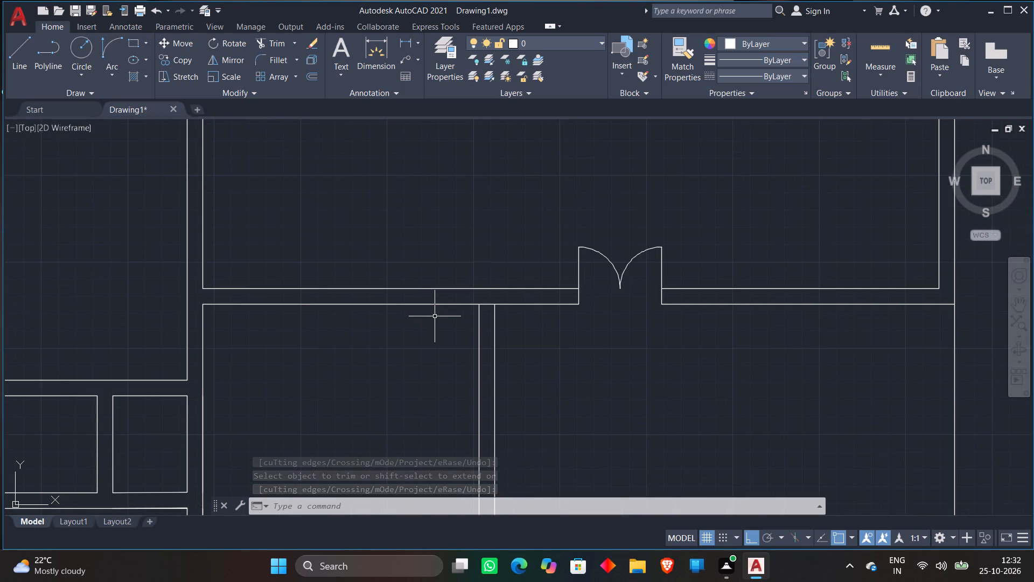
left_click(24, 43)
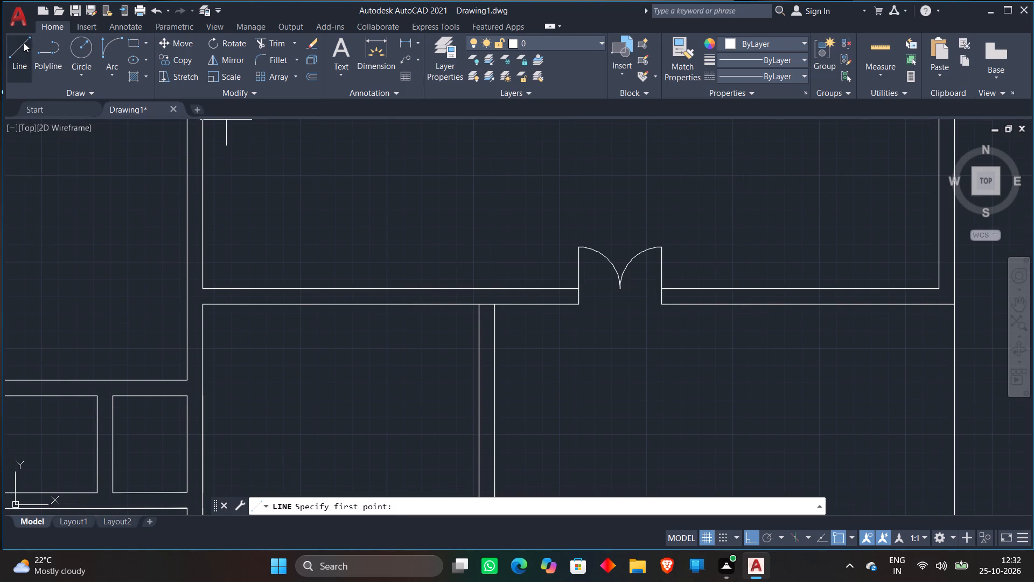
left_click(393, 288)
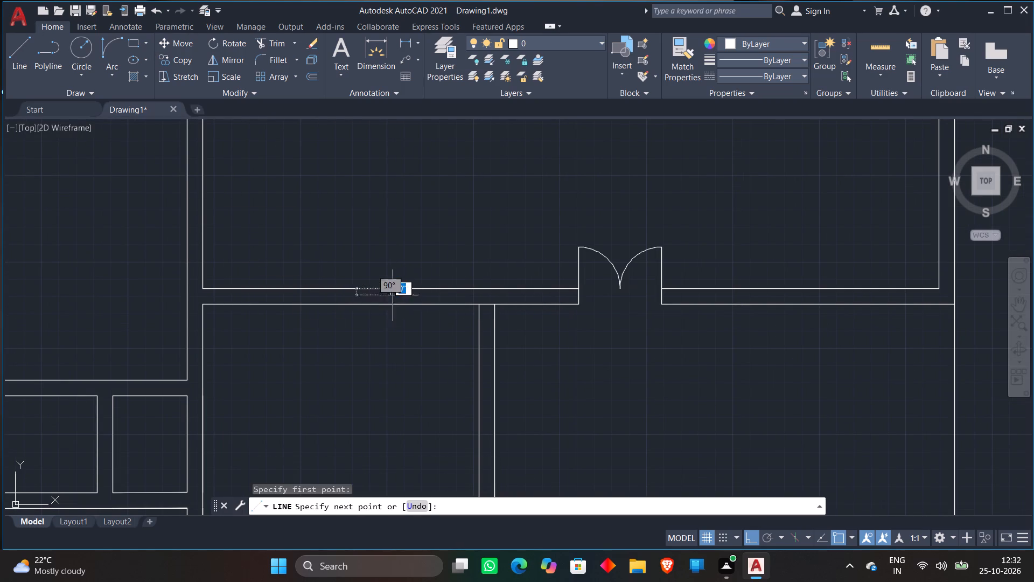
left_click(390, 307)
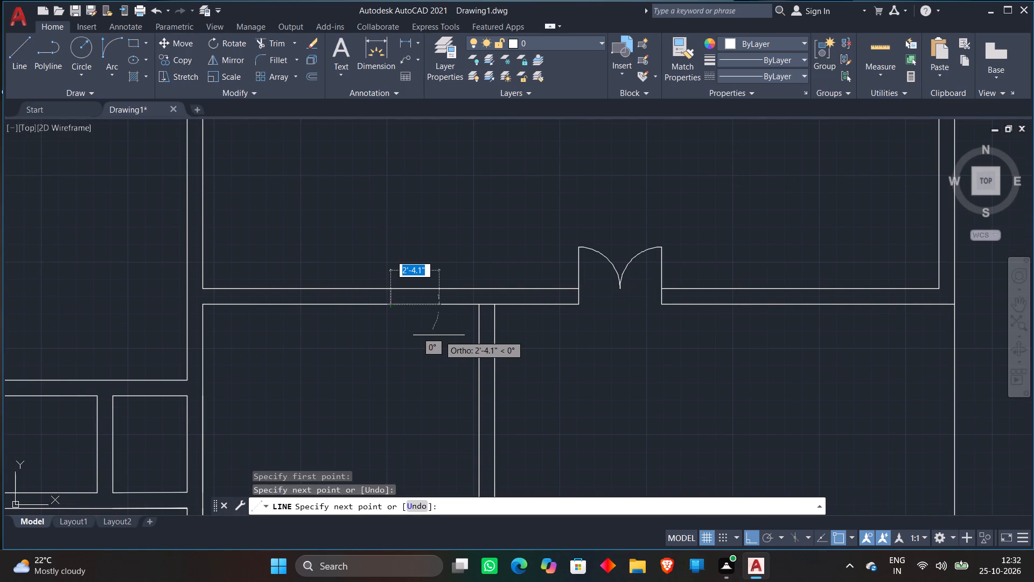
key("space")
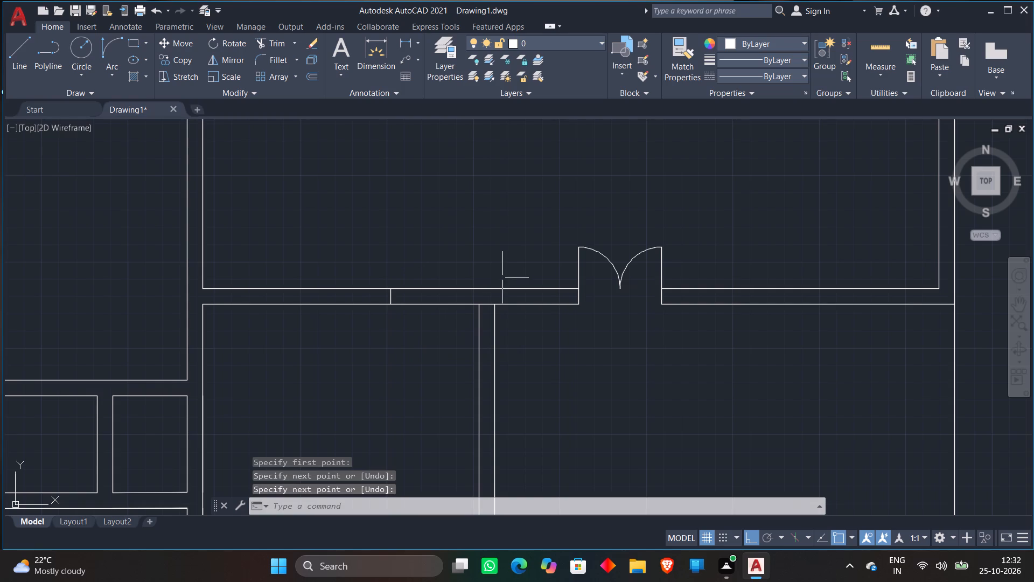
Extend the left line of the partition below the hall up to the upper line of the hall's bottom wall.
key("e")
type("X")
key("space")
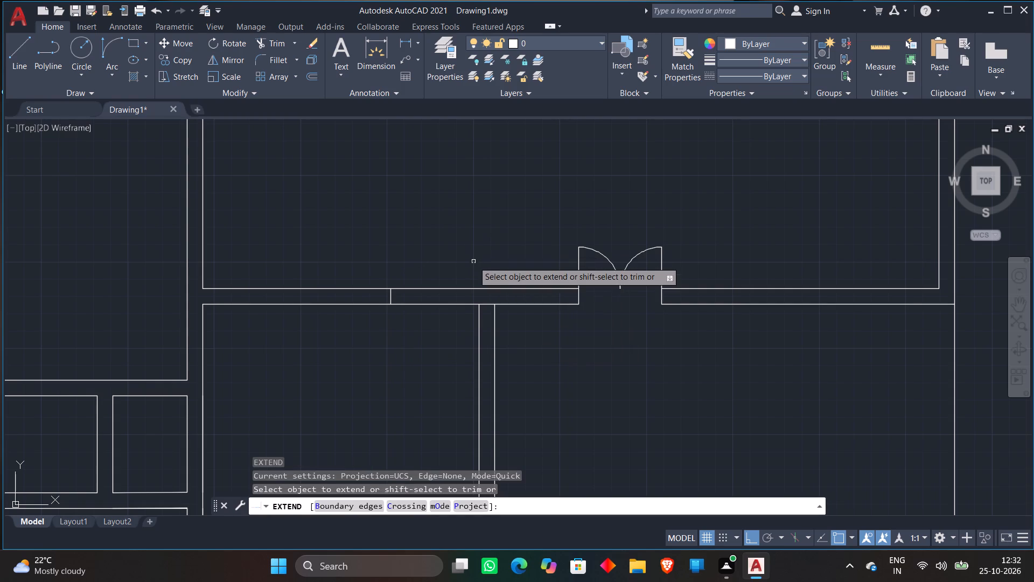
left_click(442, 334)
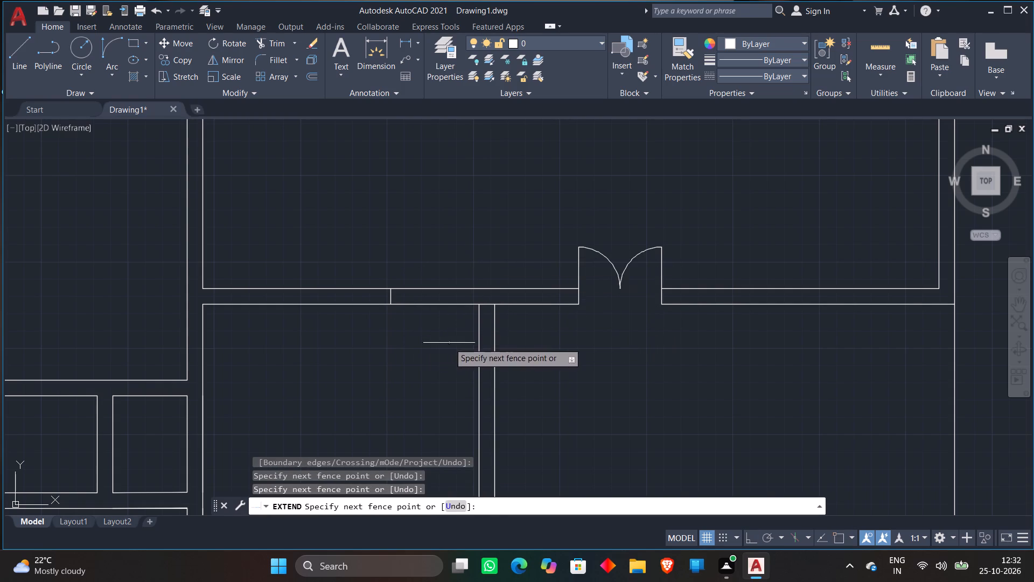
left_click(481, 318)
left_click(427, 264)
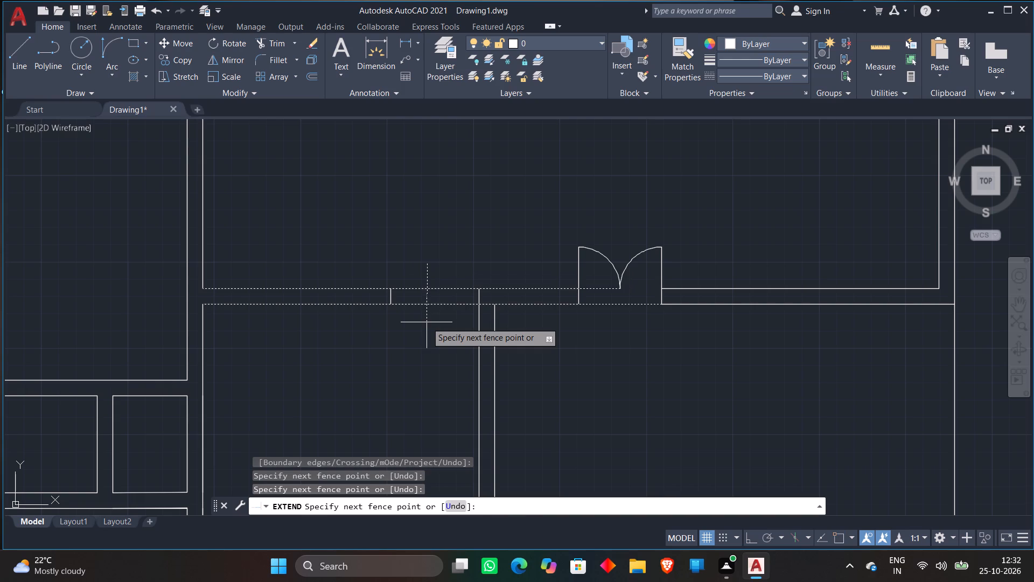
key("space")
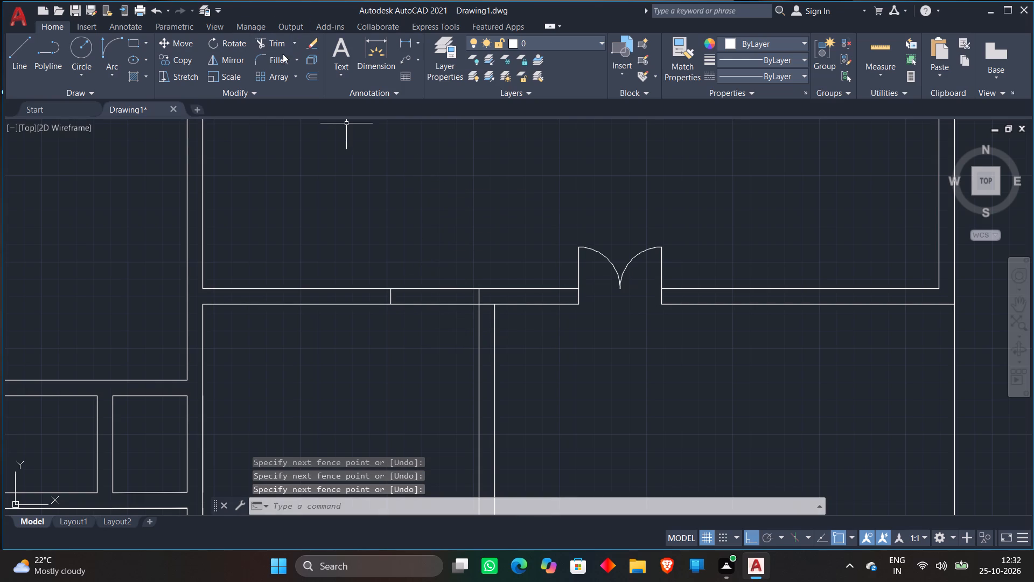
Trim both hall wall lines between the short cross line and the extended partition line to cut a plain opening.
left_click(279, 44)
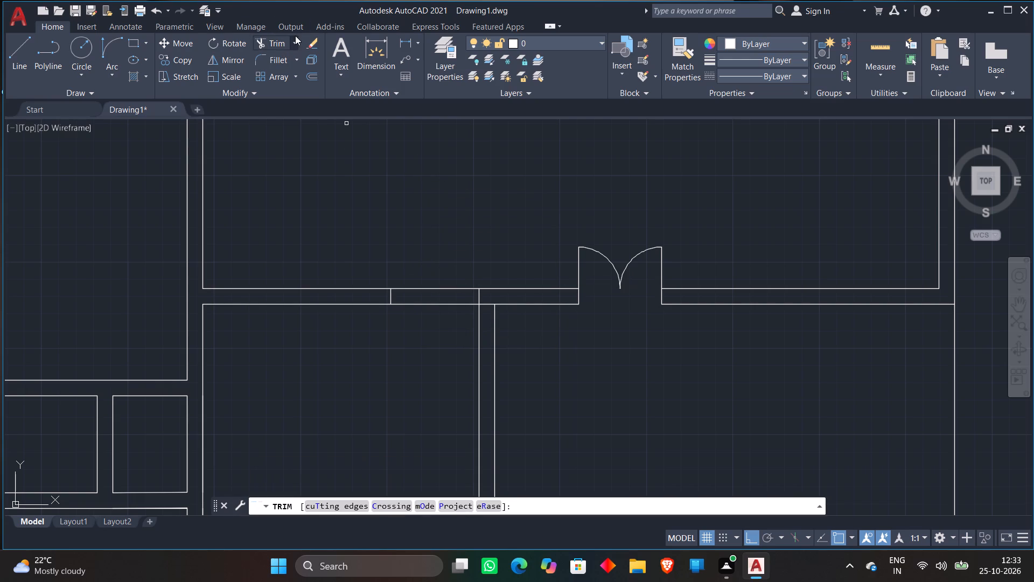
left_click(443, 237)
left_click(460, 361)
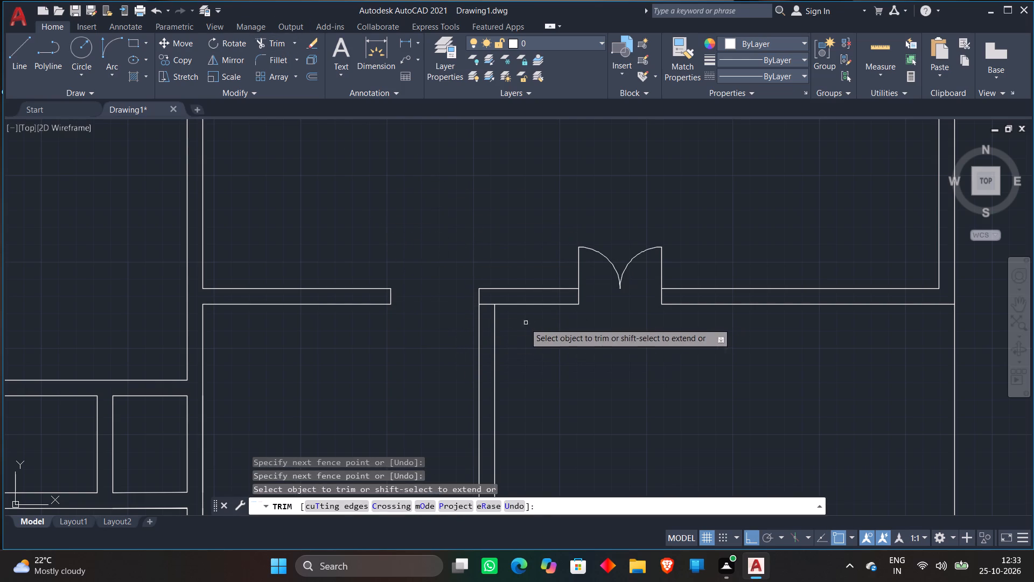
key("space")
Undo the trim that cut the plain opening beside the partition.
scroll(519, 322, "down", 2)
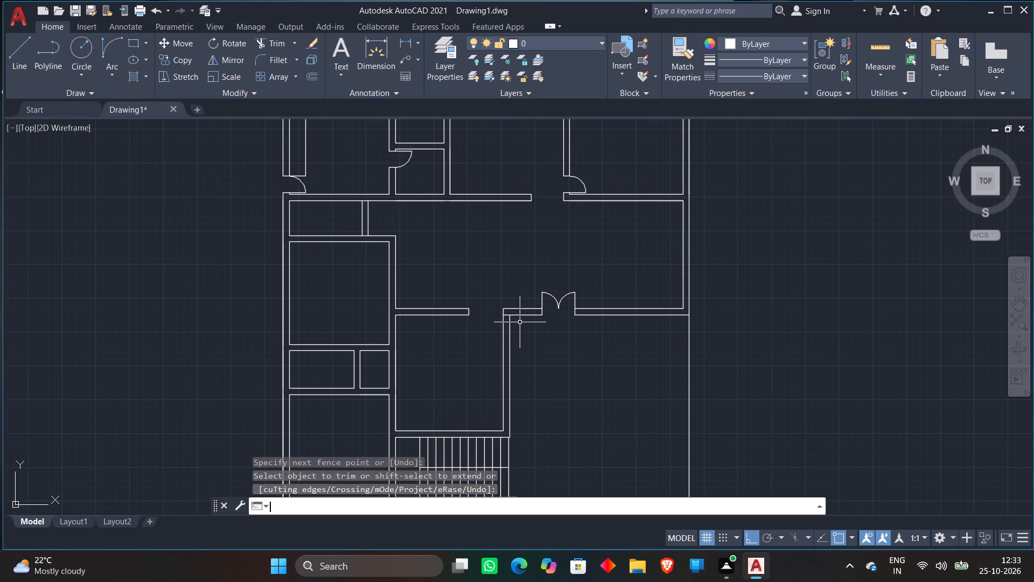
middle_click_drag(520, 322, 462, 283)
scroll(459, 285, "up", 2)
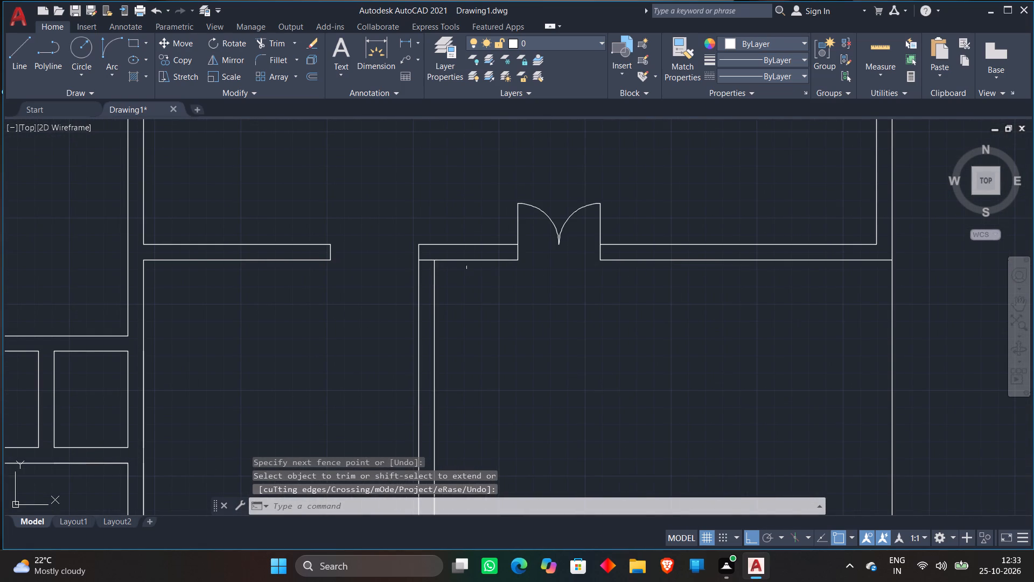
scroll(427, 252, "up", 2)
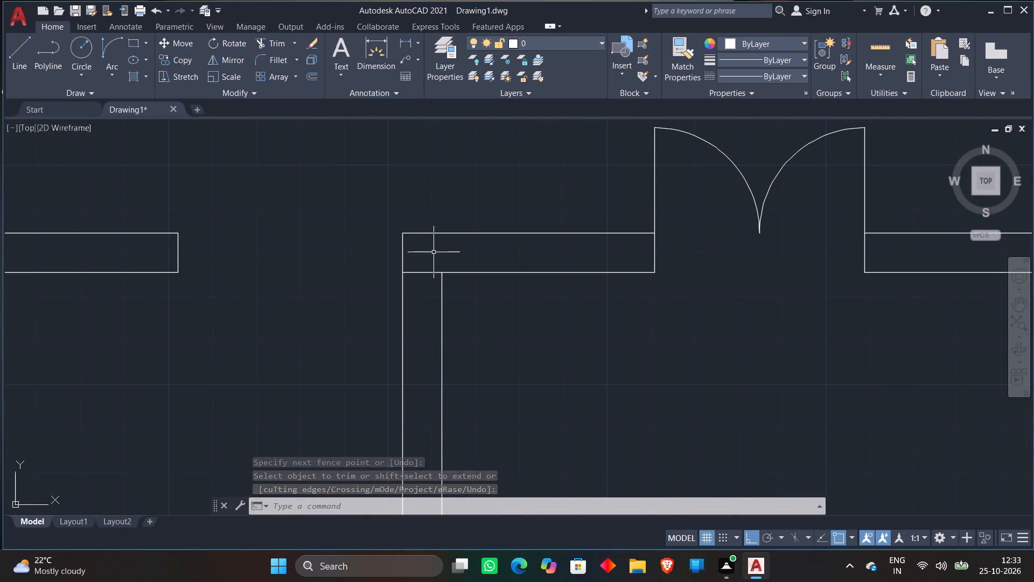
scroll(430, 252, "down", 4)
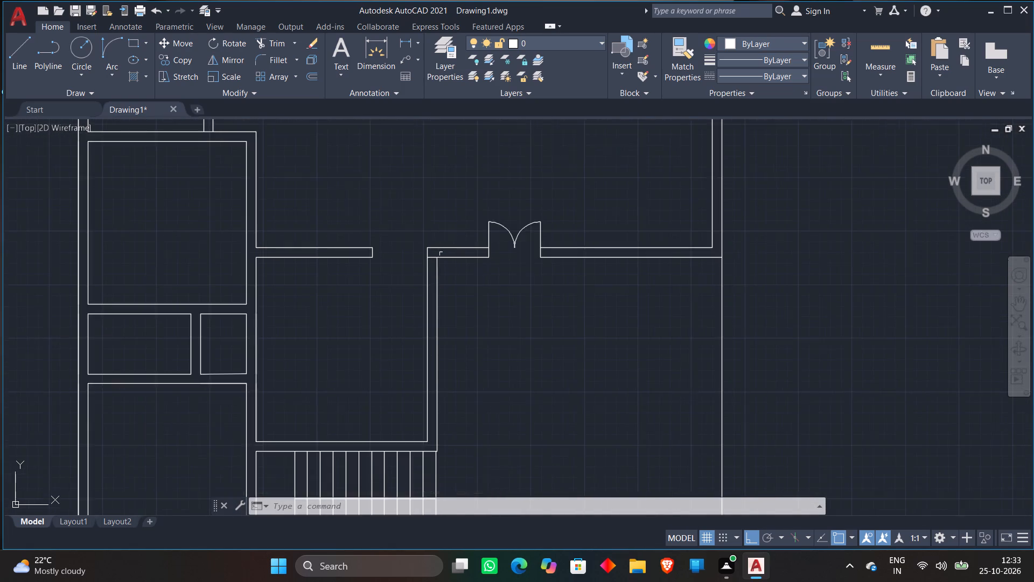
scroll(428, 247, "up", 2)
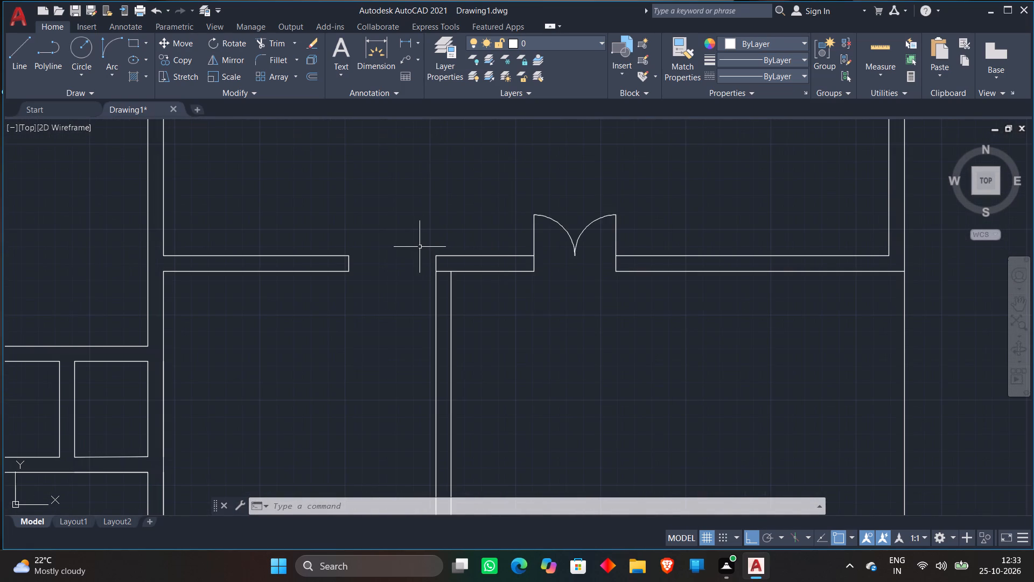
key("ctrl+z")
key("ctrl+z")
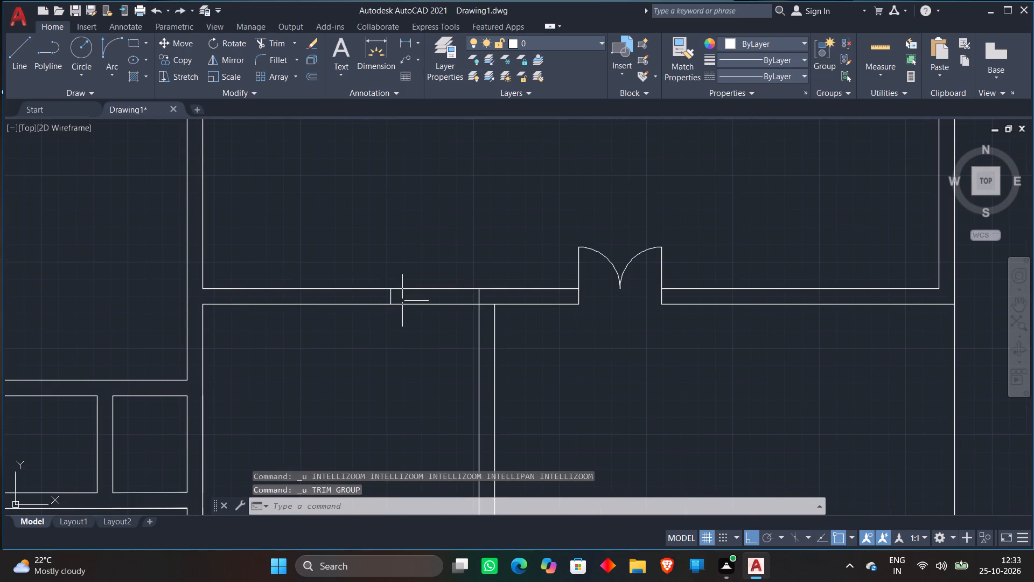
Move the short cross line in the hall's bottom wall 6' left along the wall.
left_click(389, 298)
key("m")
key("space")
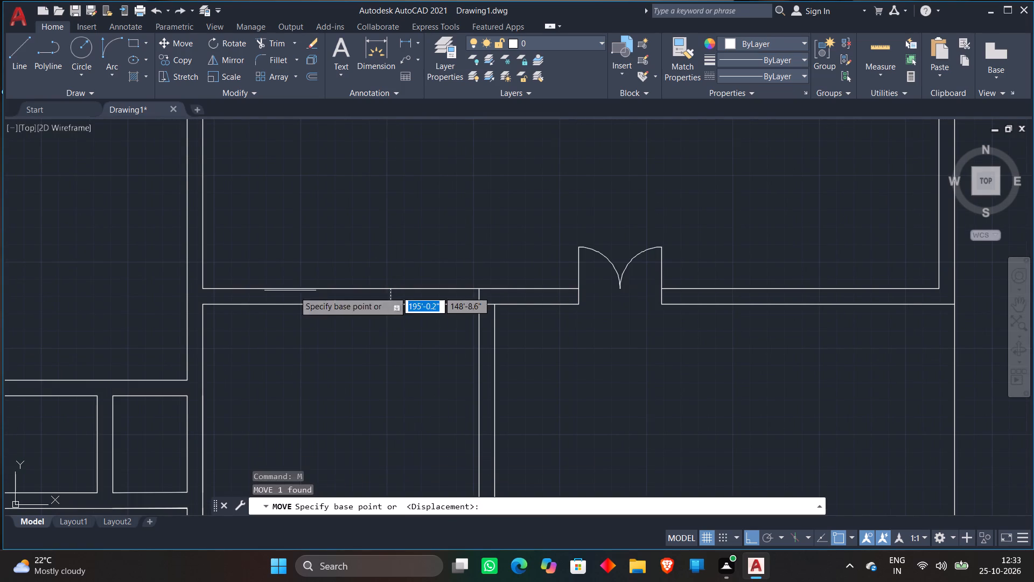
scroll(359, 286, "up", 2)
left_click(433, 312)
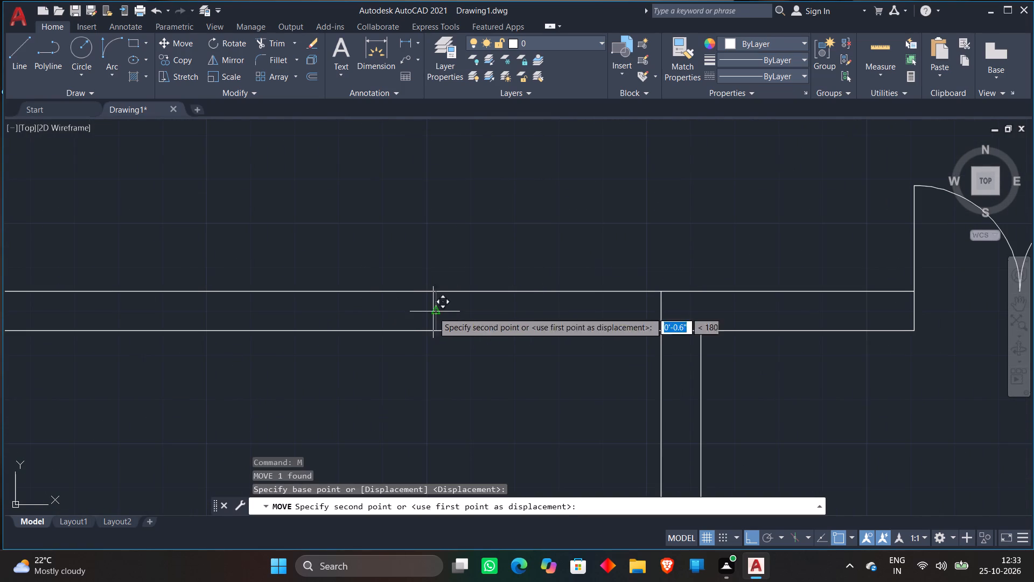
scroll(219, 313, "down", 3)
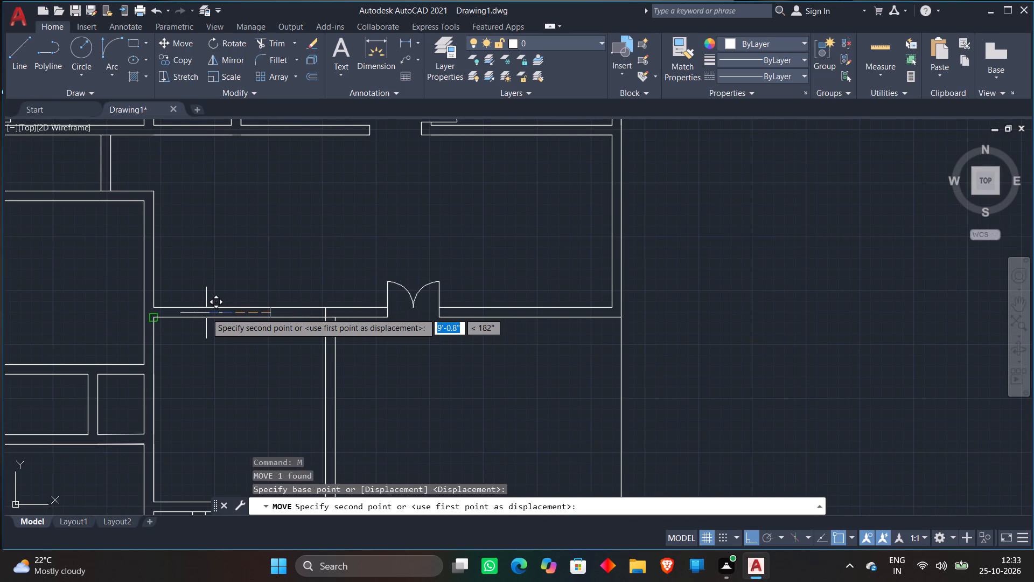
scroll(206, 313, "up", 2)
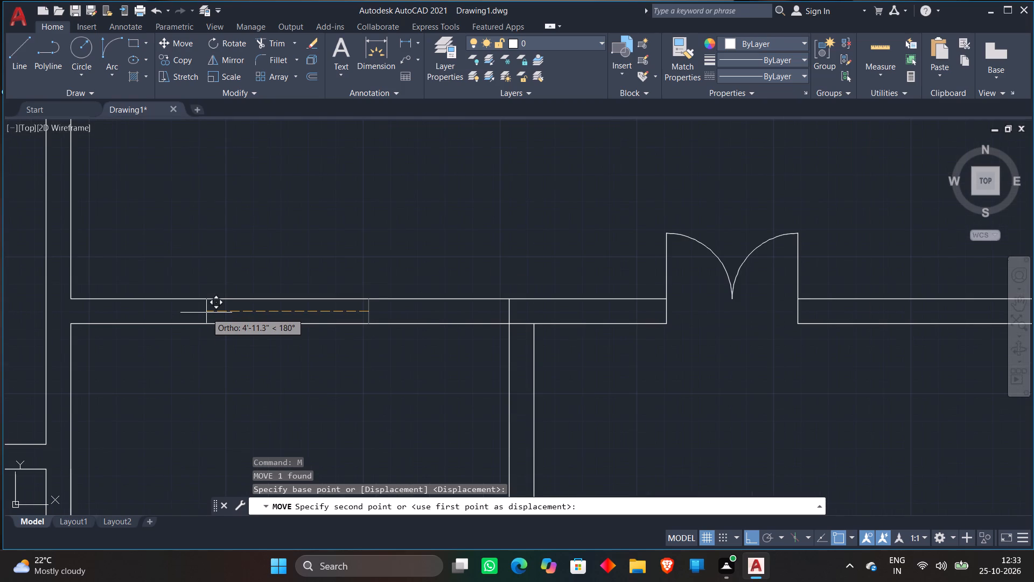
type("6'")
key("Return")
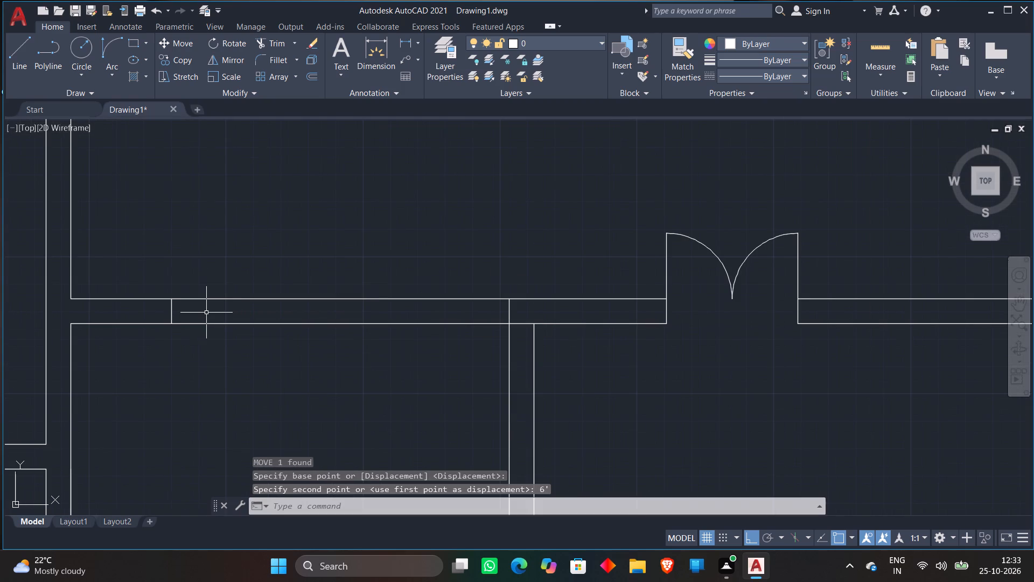
Move the short cross line in the hall's bottom wall 3' back to the right, toward the partition.
left_click(171, 305)
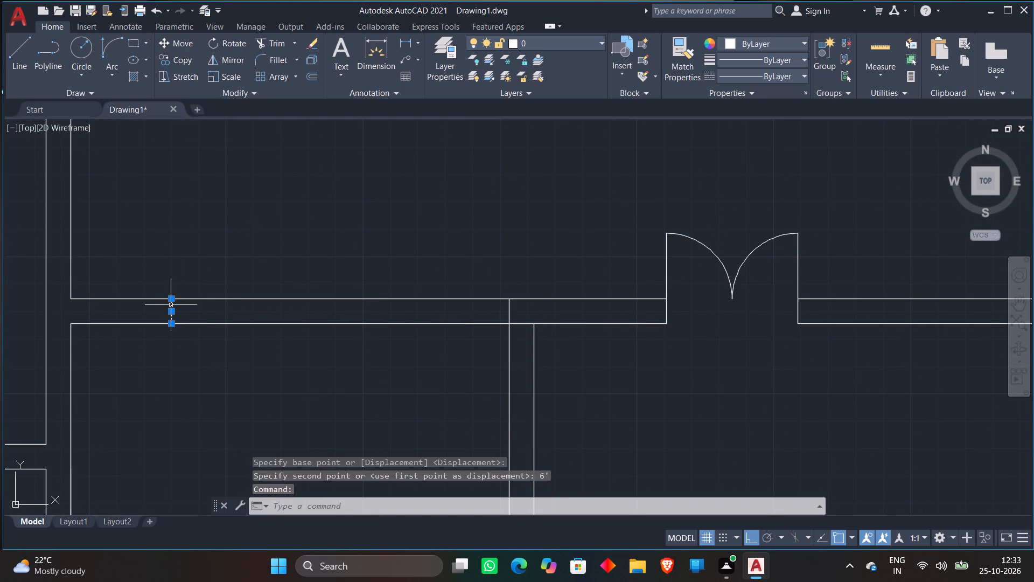
type("M")
key("space")
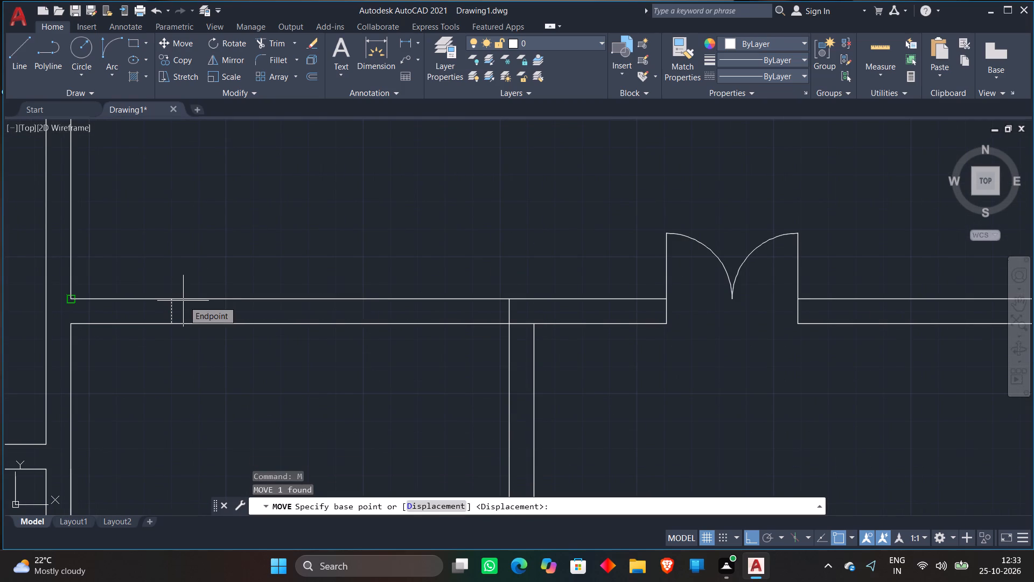
scroll(184, 293, "up", 2)
left_click(156, 346)
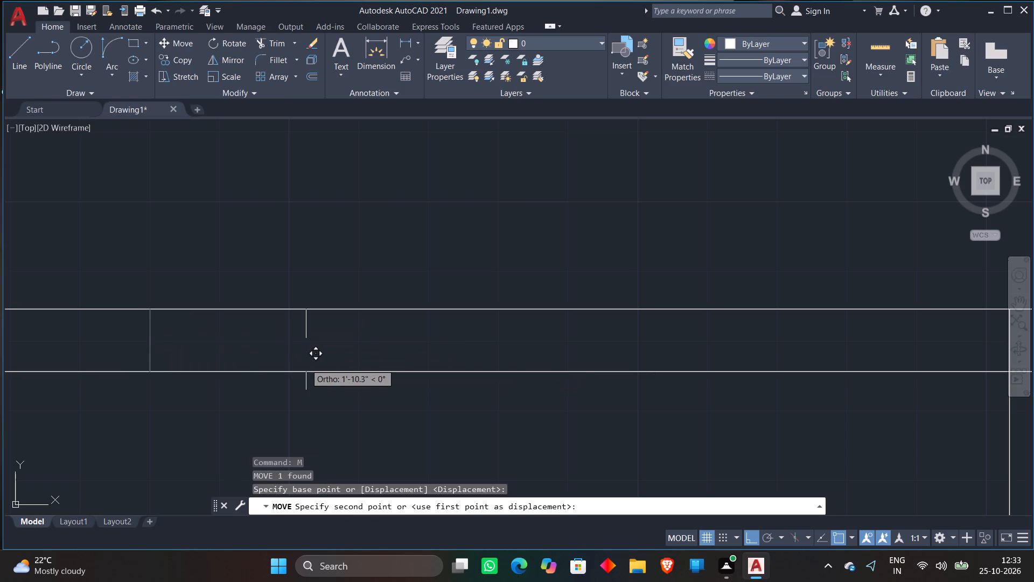
type("3'")
key("Return")
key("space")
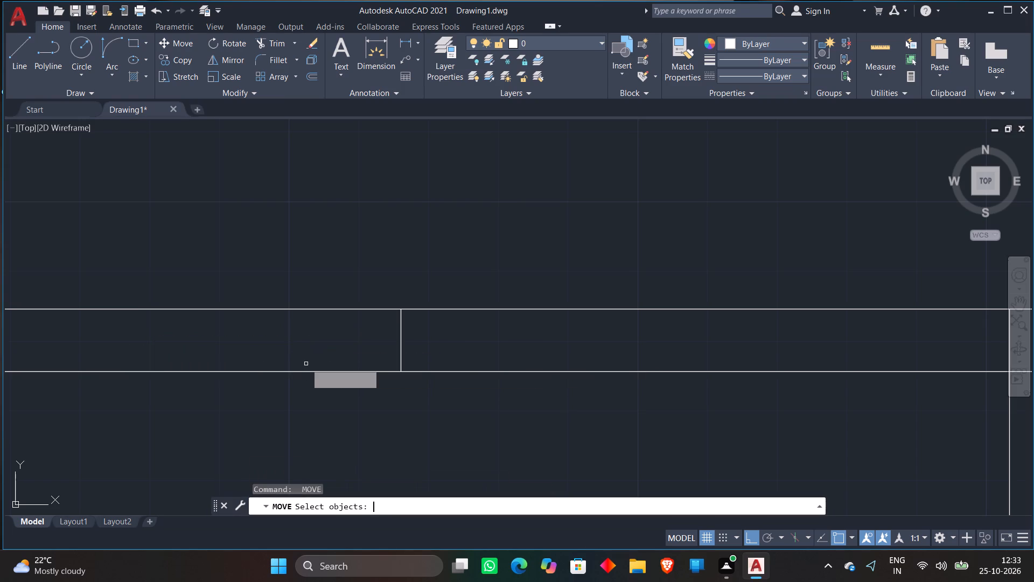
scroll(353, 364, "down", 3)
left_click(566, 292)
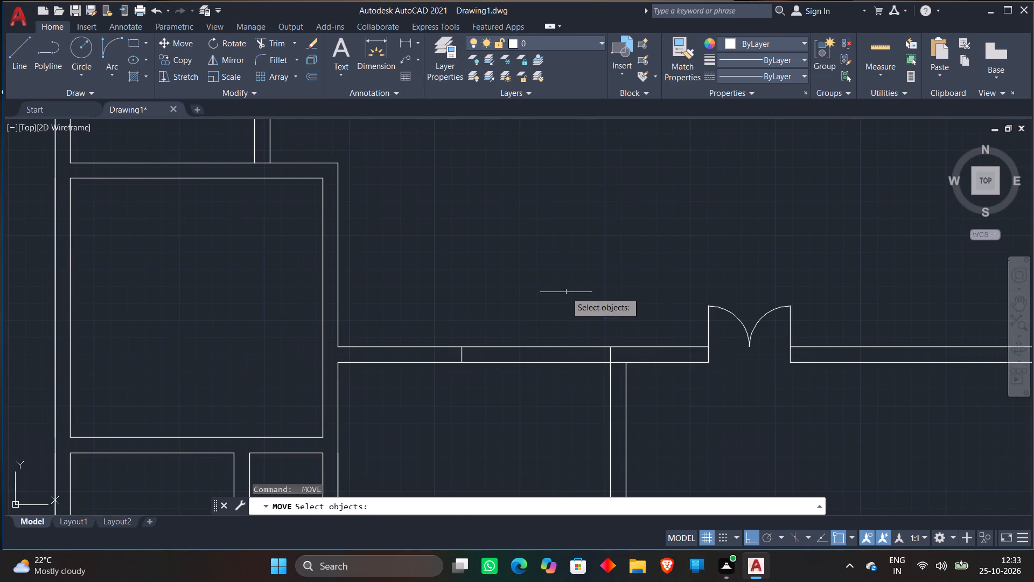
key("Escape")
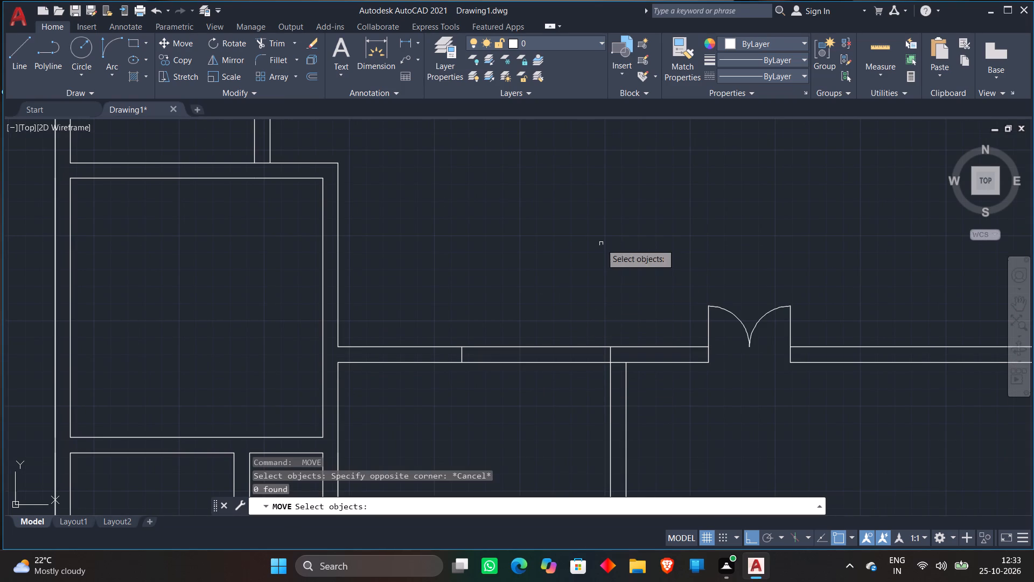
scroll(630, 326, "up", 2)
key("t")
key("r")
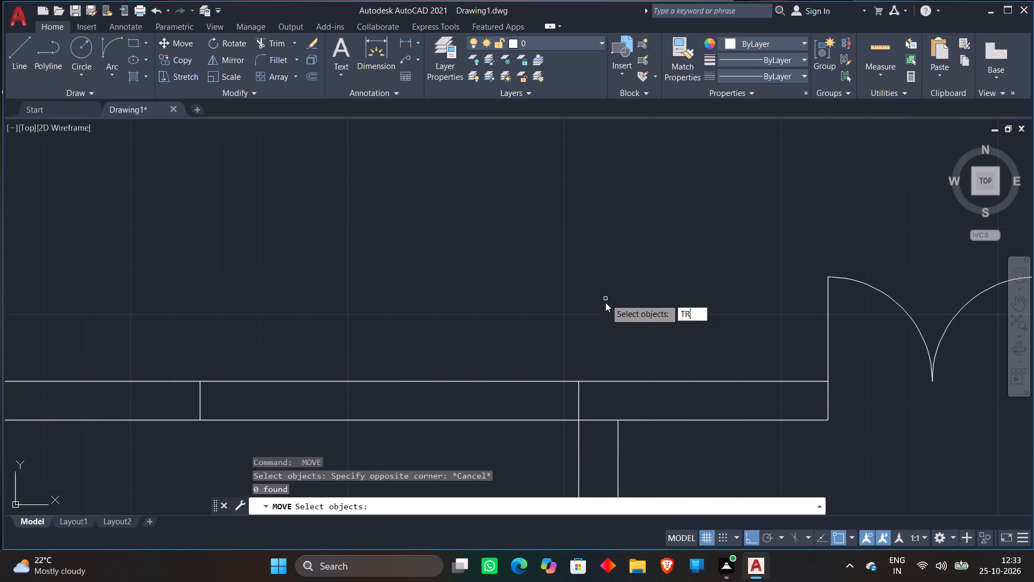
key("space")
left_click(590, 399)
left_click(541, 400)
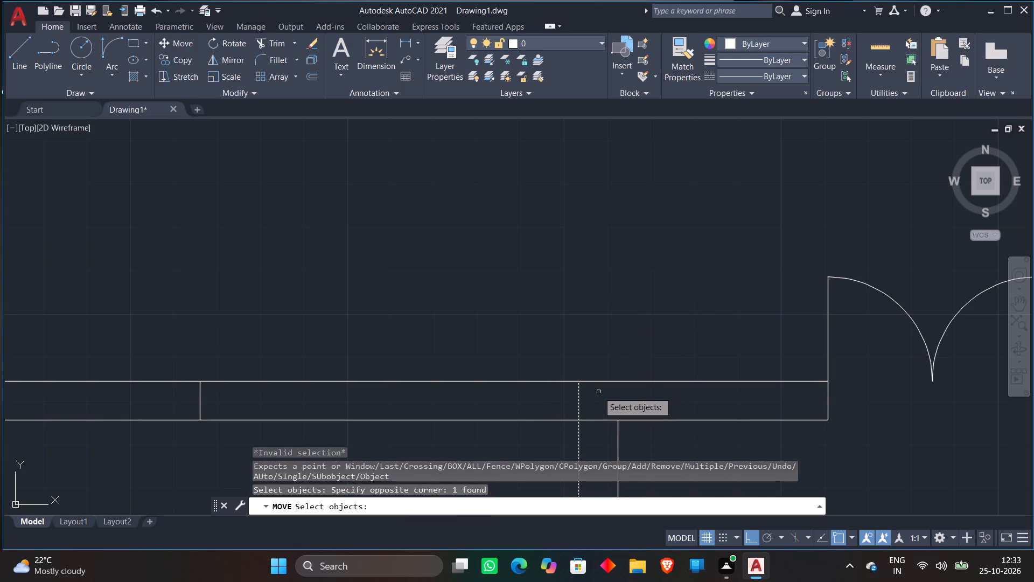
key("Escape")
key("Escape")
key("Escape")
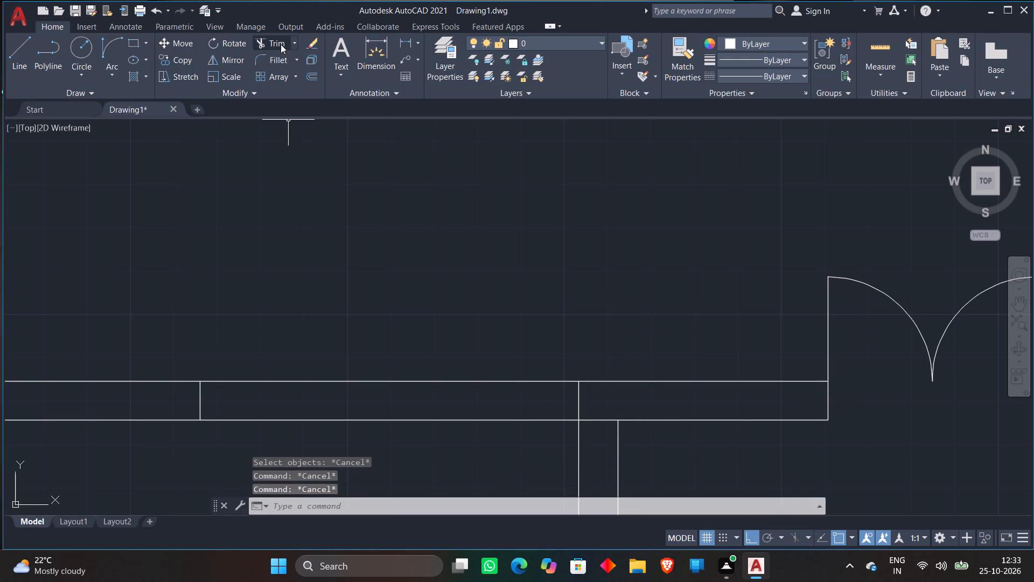
Trim off the partition's left line where it crosses the hall's bottom wall.
left_click(281, 44)
left_click(564, 407)
left_click(607, 404)
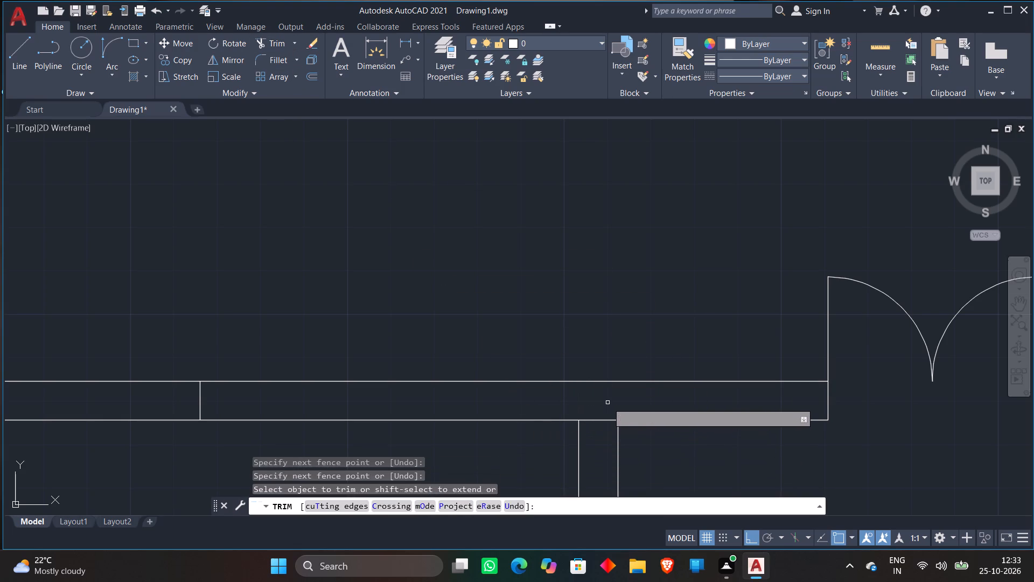
key("space")
Offset the lower line of the hall's bottom wall 3" down into the room below, left of the double door.
scroll(541, 322, "down", 3)
scroll(551, 337, "up", 2)
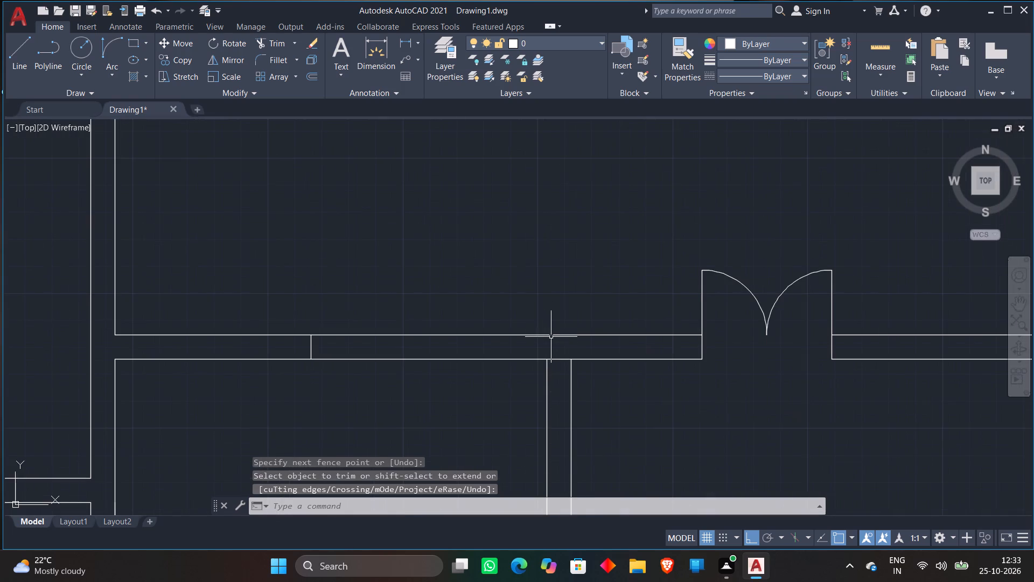
scroll(553, 322, "down", 2)
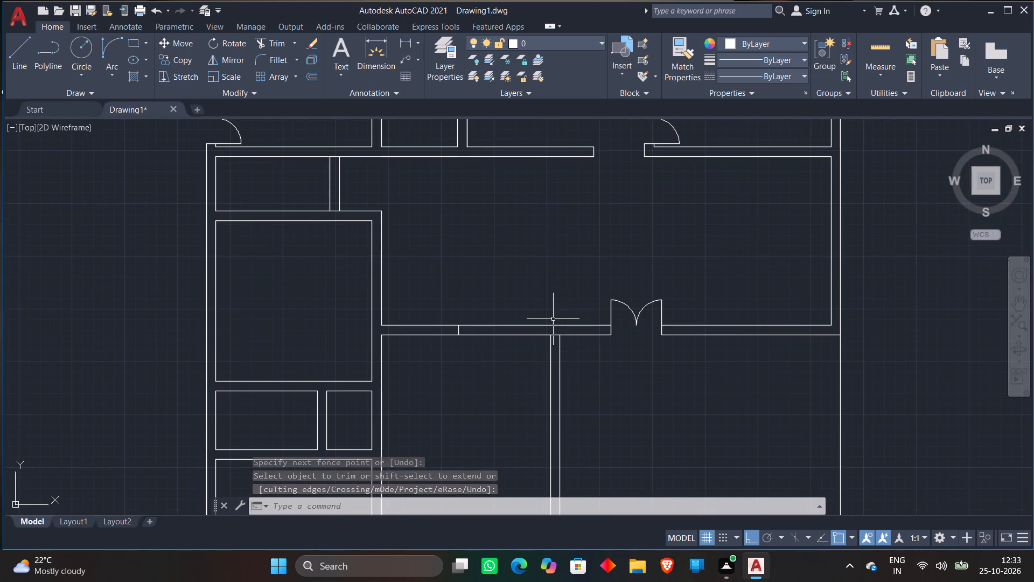
key("o")
key("Return")
key("3")
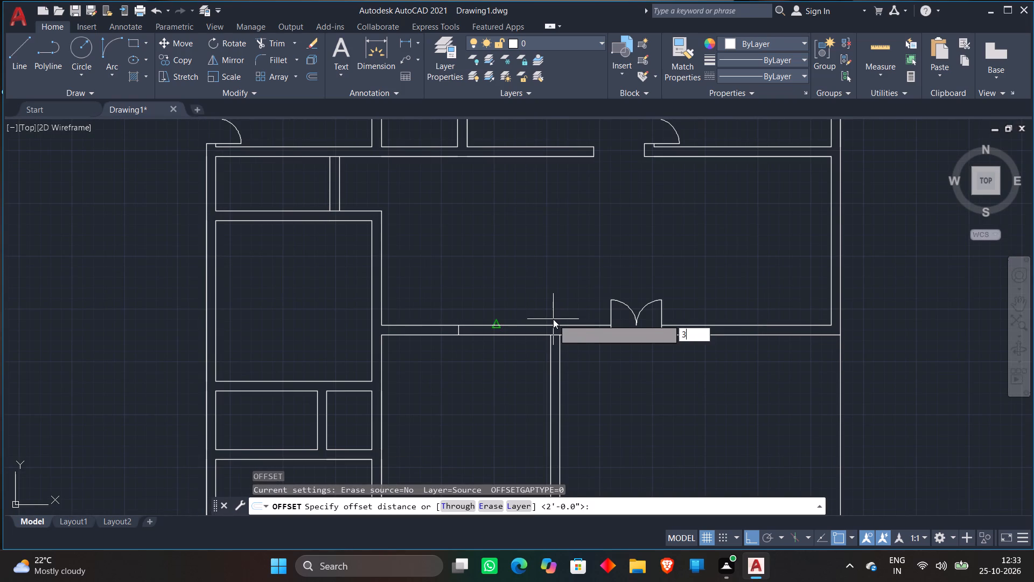
key("shift+quotedbl")
key("Return")
scroll(512, 348, "up", 2)
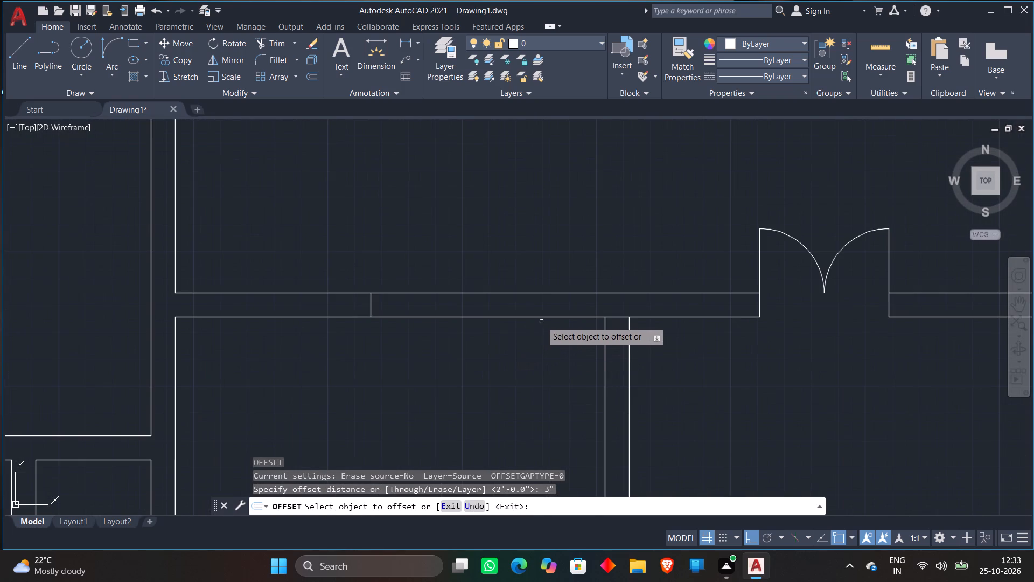
left_click(542, 319)
left_click(535, 369)
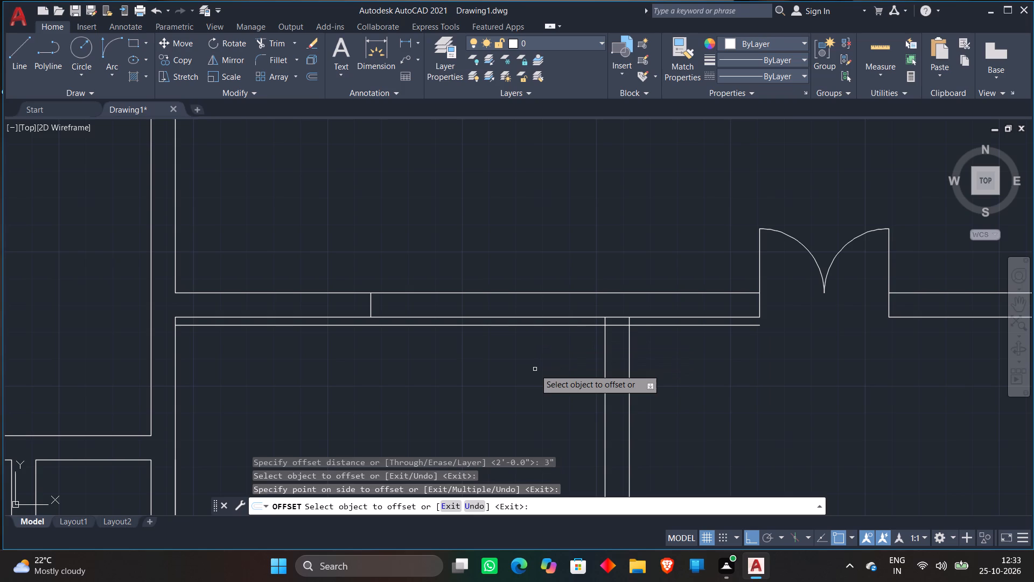
key("space")
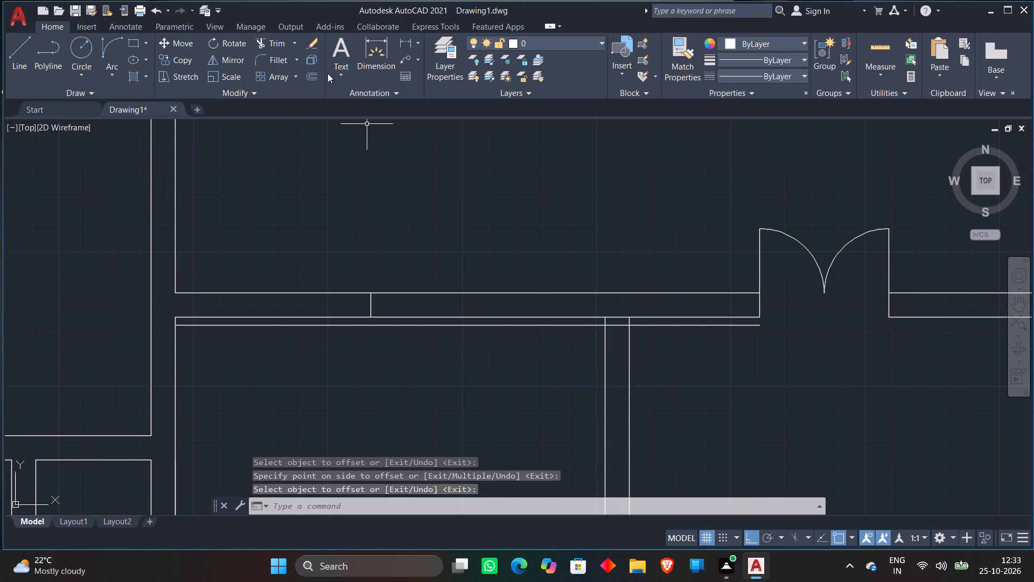
Offset the 3" offset line 2' down and the partition's left line 2' left into the room.
left_click(311, 73)
type("2'")
key("Return")
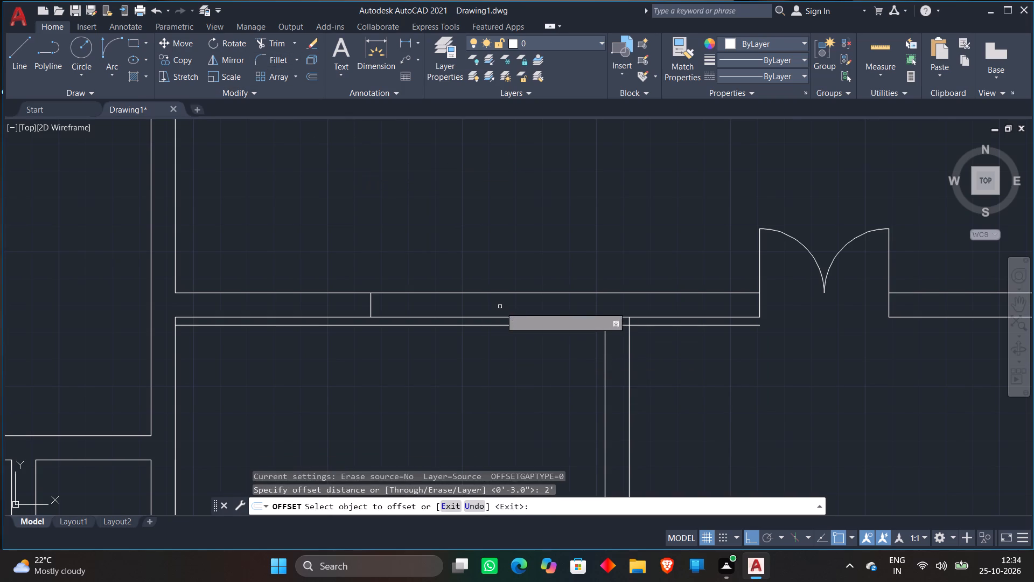
left_click(542, 327)
left_click(532, 414)
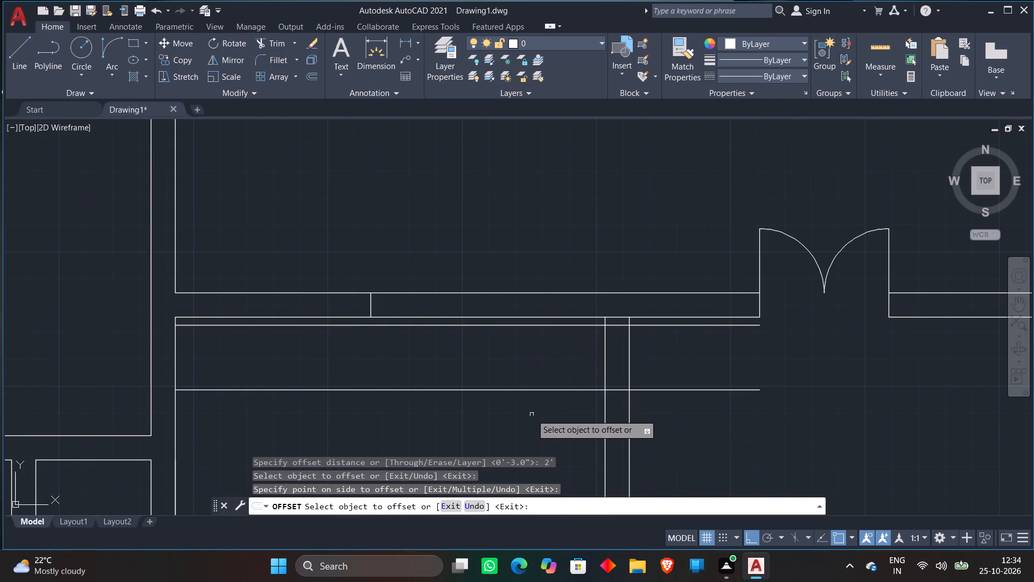
left_click(606, 368)
left_click(438, 352)
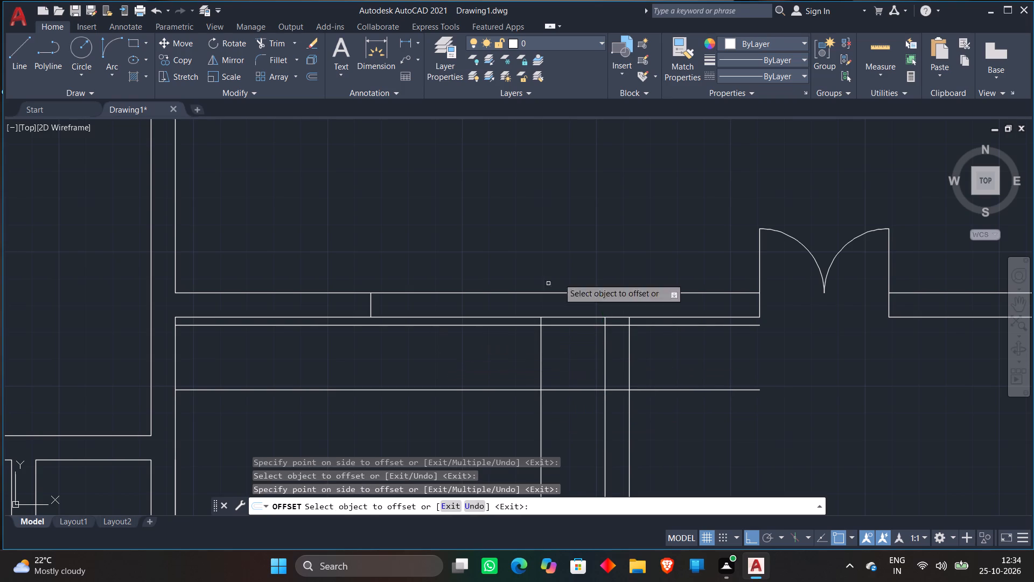
scroll(639, 216, "down", 2)
key("space")
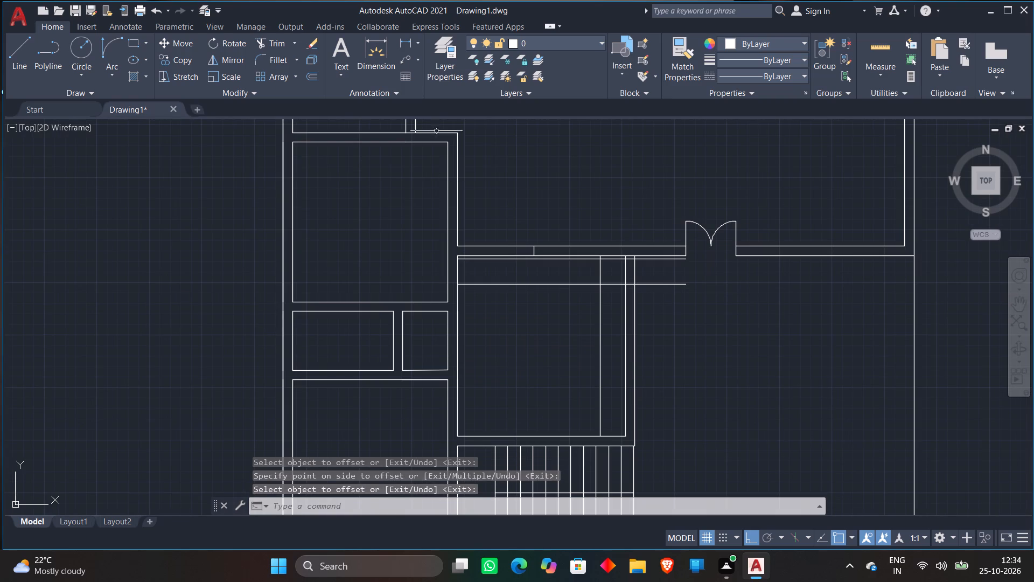
Extend the vertical offset line left of the partition up to the upper line of the hall's bottom wall.
left_click(295, 44)
left_click(286, 86)
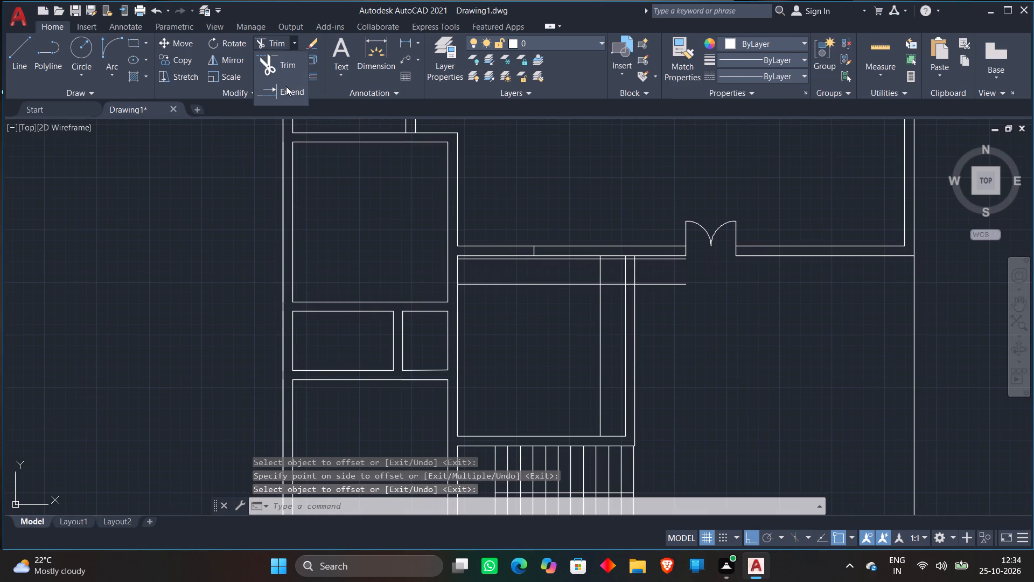
scroll(596, 264, "up", 1)
left_click(599, 269)
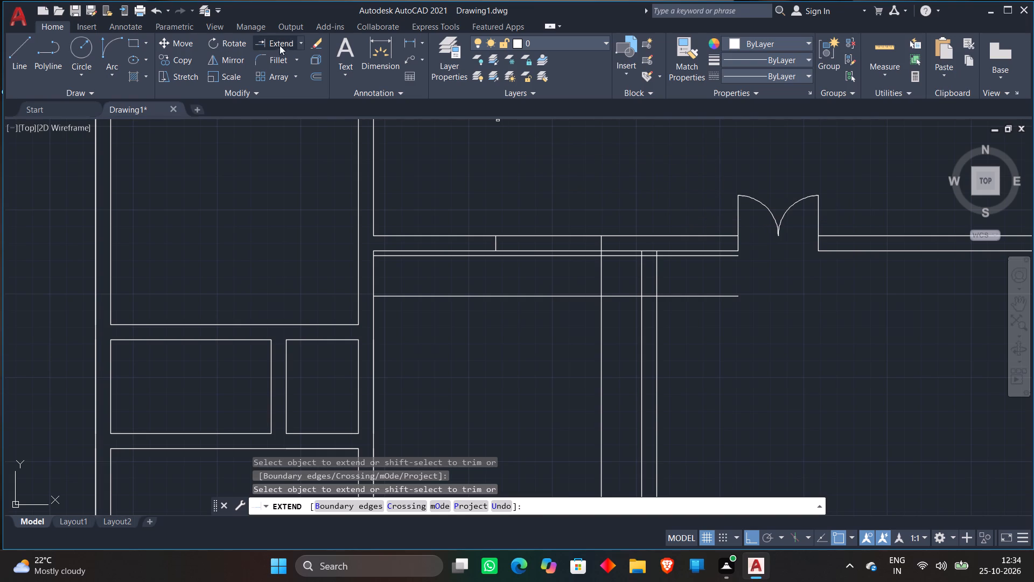
Trim the vertical offset line between the wall and the 3" offset line, and the 3" line left of it.
left_click(302, 44)
left_click(290, 66)
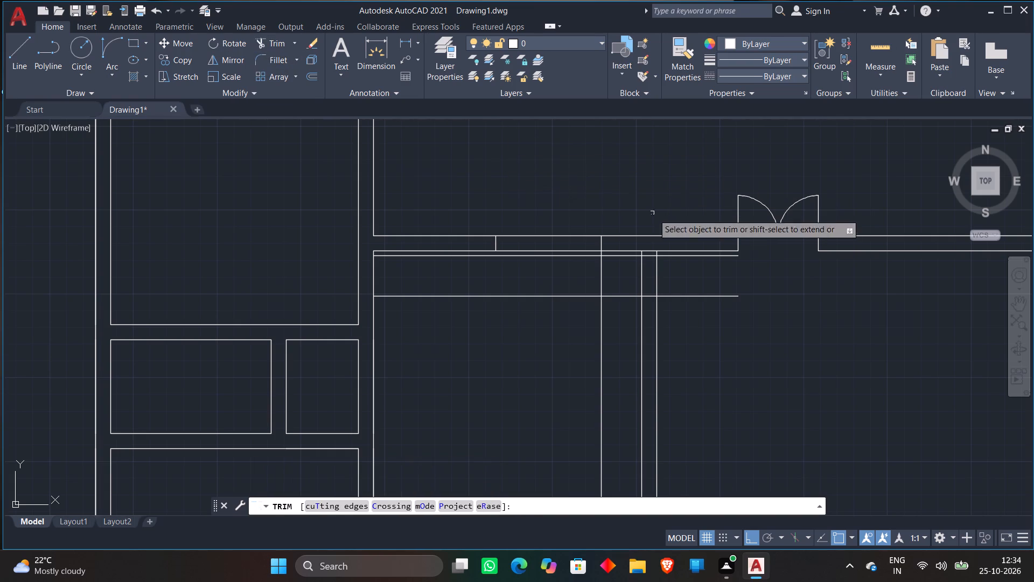
scroll(576, 239, "up", 1)
scroll(618, 268, "up", 2)
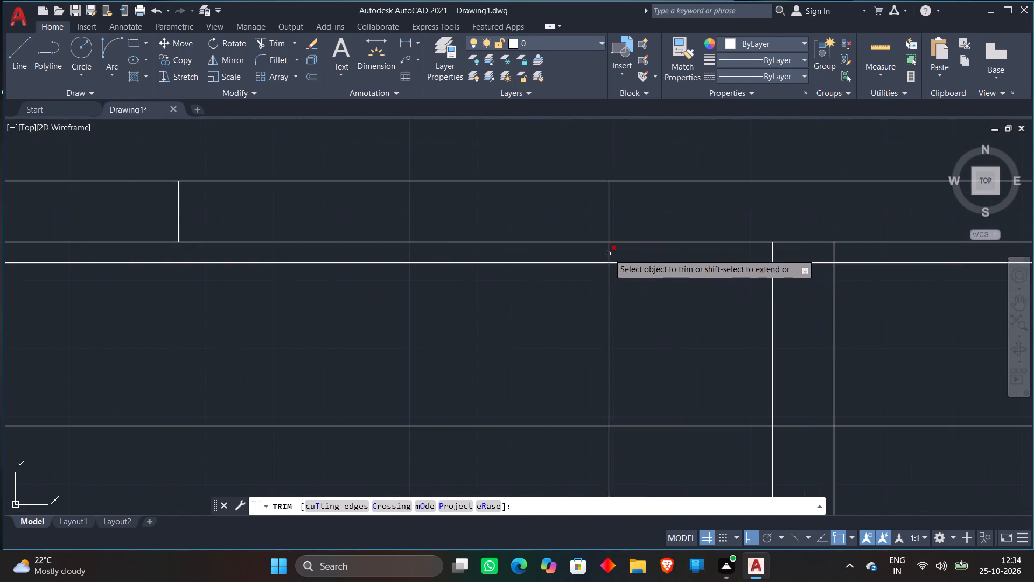
left_click(612, 249)
left_click(563, 273)
Trim both hall wall lines between the short cross line and the extended vertical line to cut a plain opening.
left_click(444, 139)
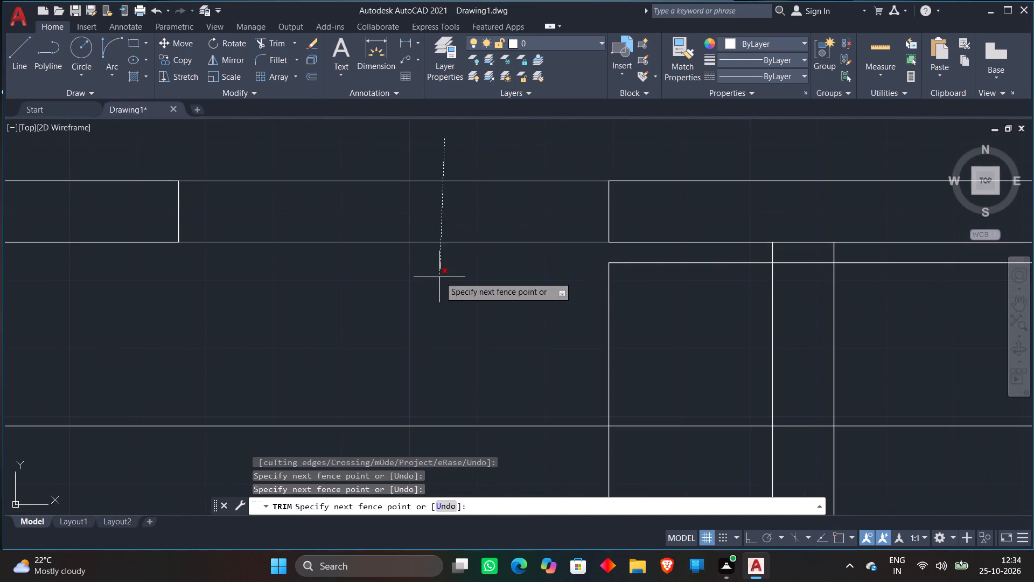
left_click(439, 276)
Trim the hall wall's lower line between the two partition lines to open the wall junction.
scroll(450, 243, "down", 3)
scroll(554, 258, "up", 2)
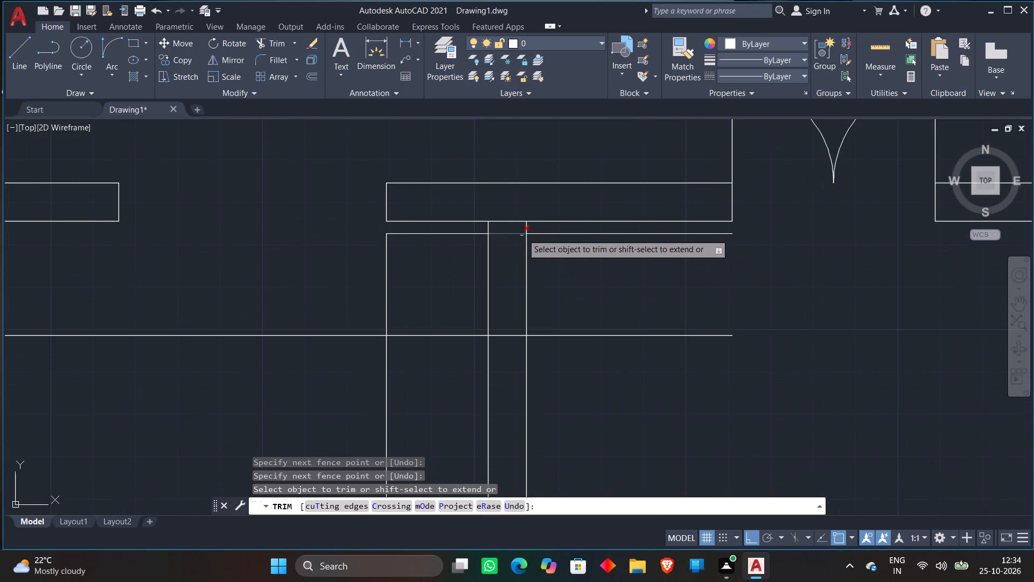
left_click(496, 221)
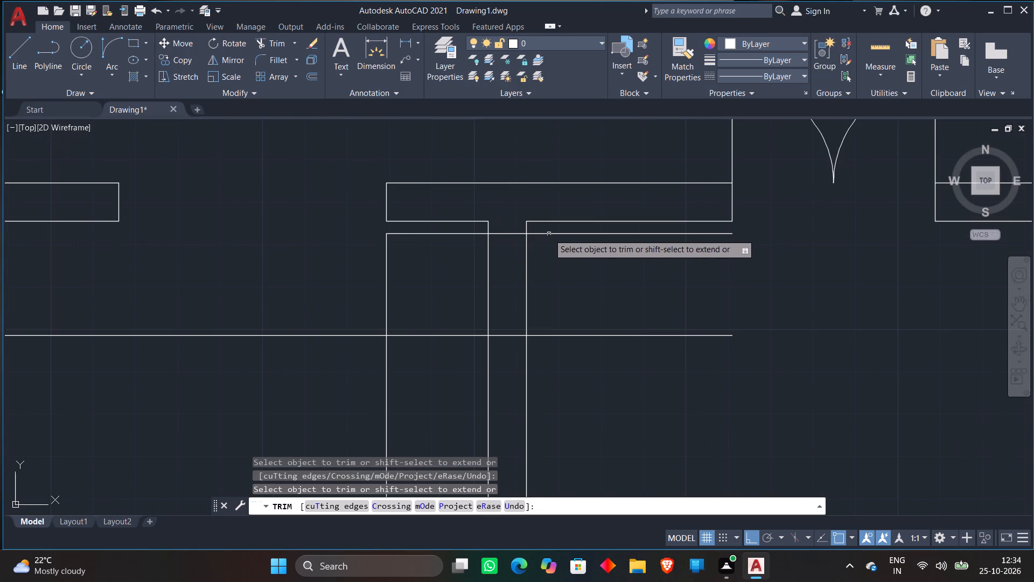
Trim the horizontal offset lines right of the partition and the excess left of and below their corner, leaving a small box.
left_click(549, 234)
left_click(576, 335)
scroll(407, 332, "down", 2)
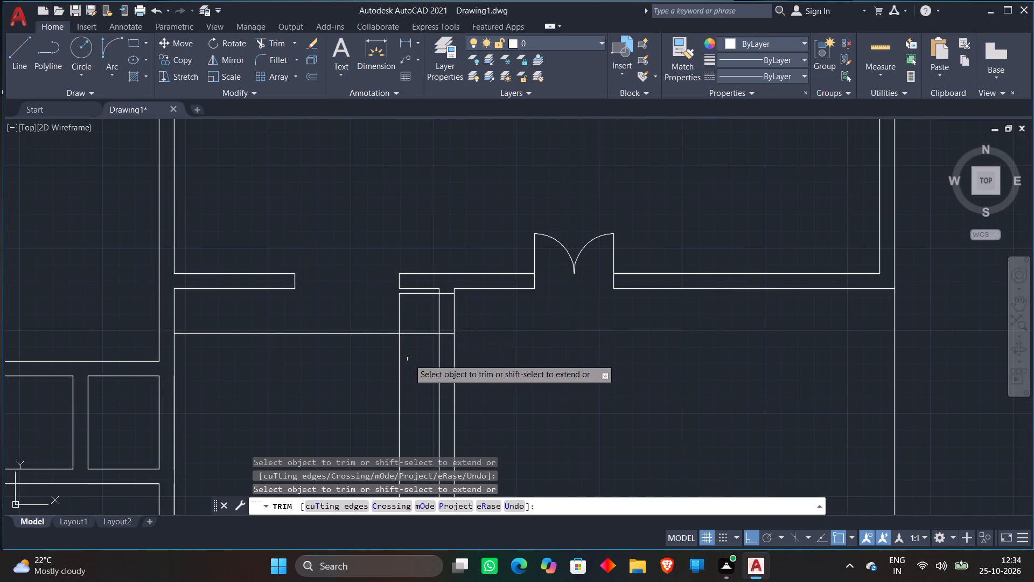
middle_click_drag(410, 359, 450, 279)
left_click(401, 244)
left_click(459, 296)
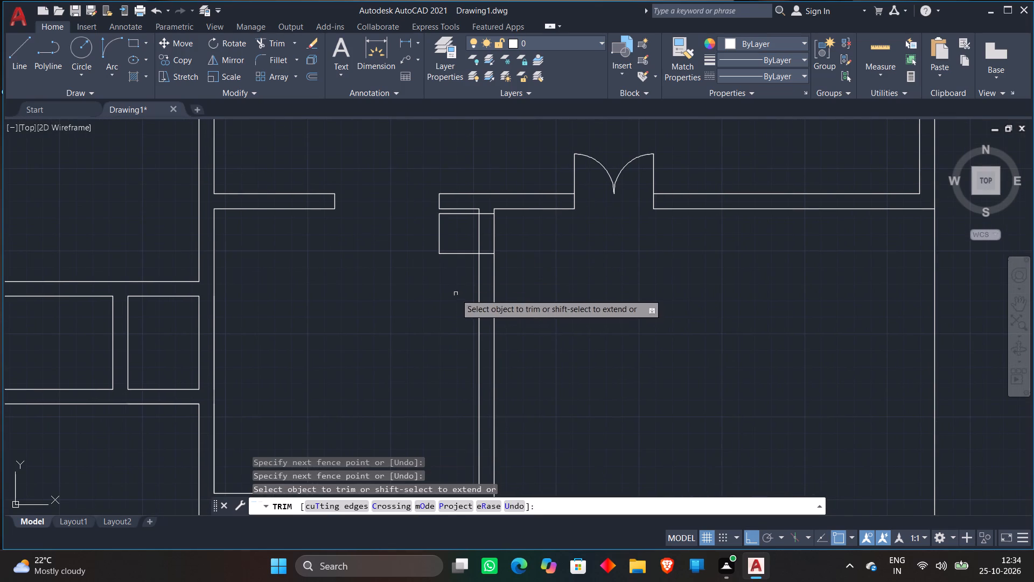
scroll(426, 239, "down", 2)
key("space")
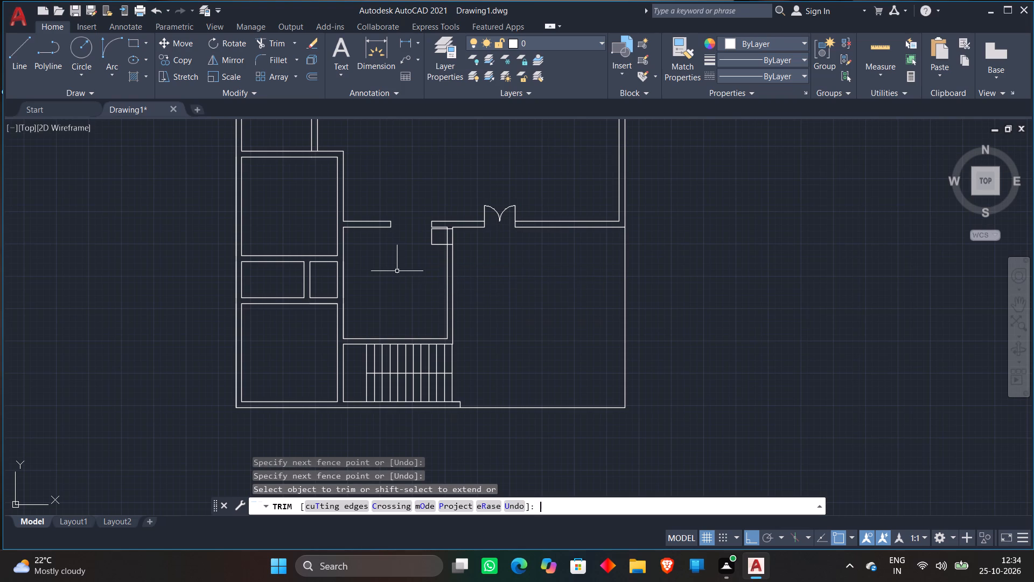
Draw the door swing arc from the small box's lower line at the partition's inner face to the box's upper-left corner.
left_click(114, 51)
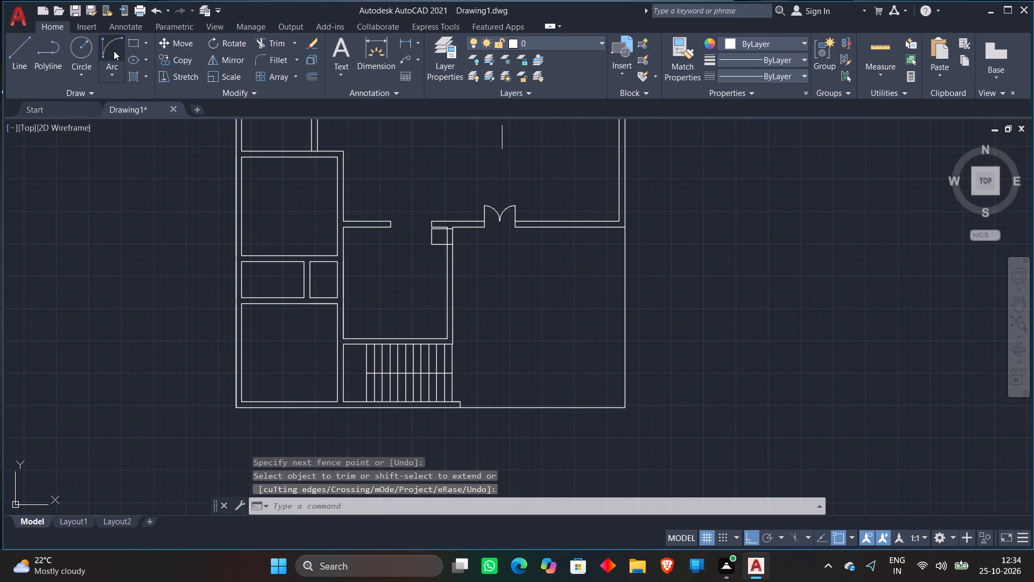
scroll(409, 247, "up", 5)
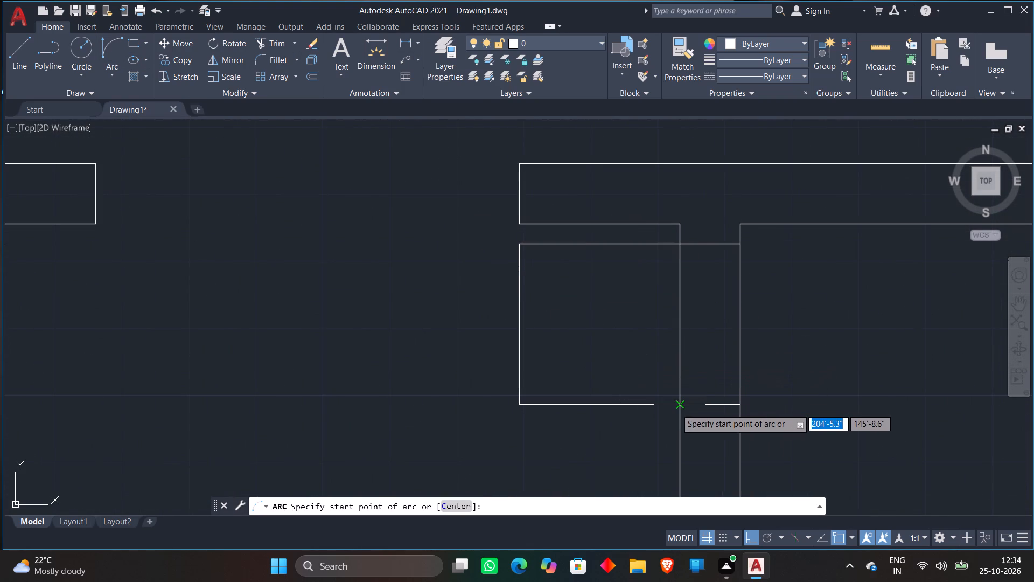
left_click(676, 407)
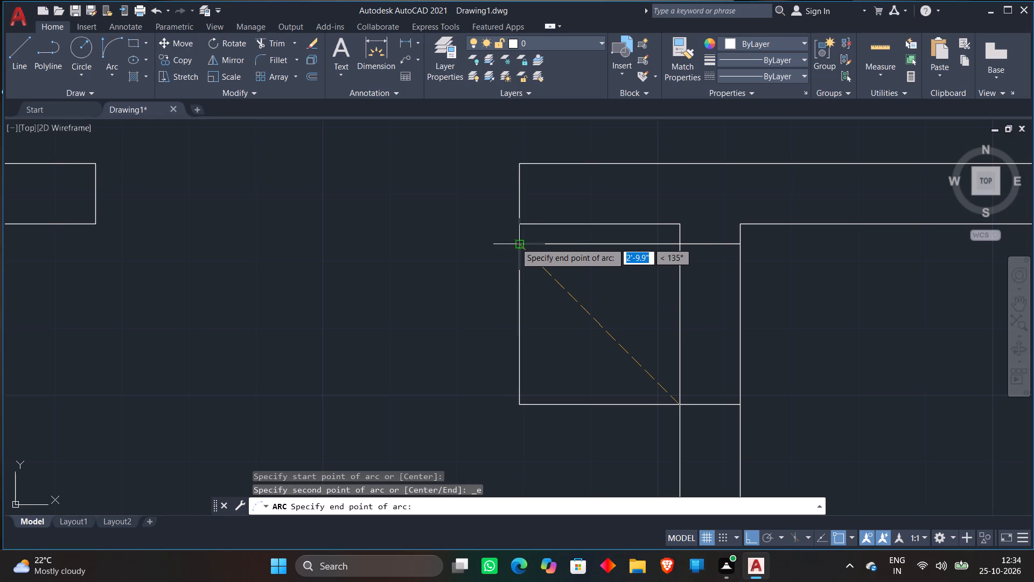
left_click(515, 242)
left_click(330, 314)
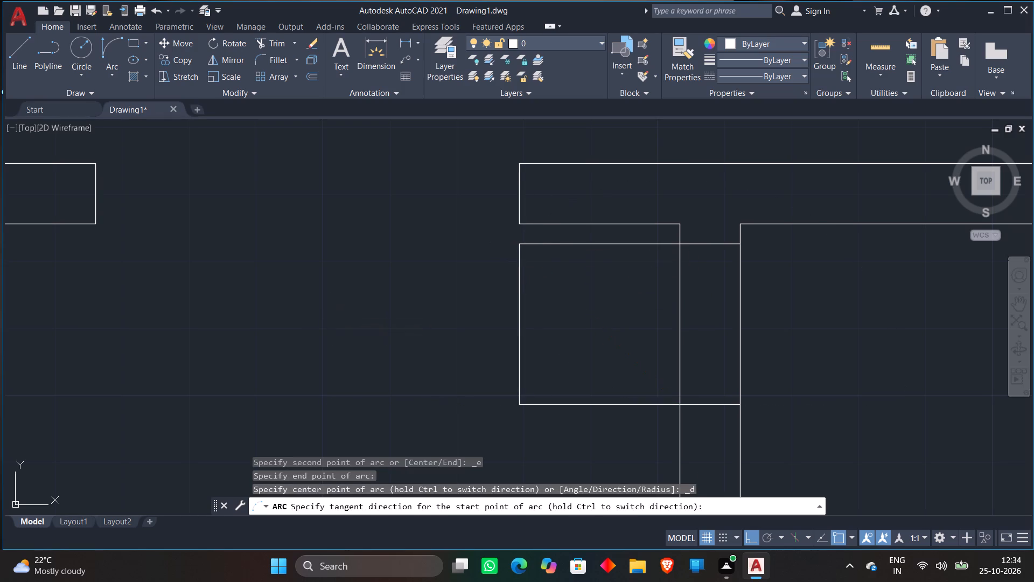
Trim the box lines outside the arc and both partition lines between its horizontal edges to clear the door opening.
left_click(275, 39)
left_click(492, 316)
left_click(545, 420)
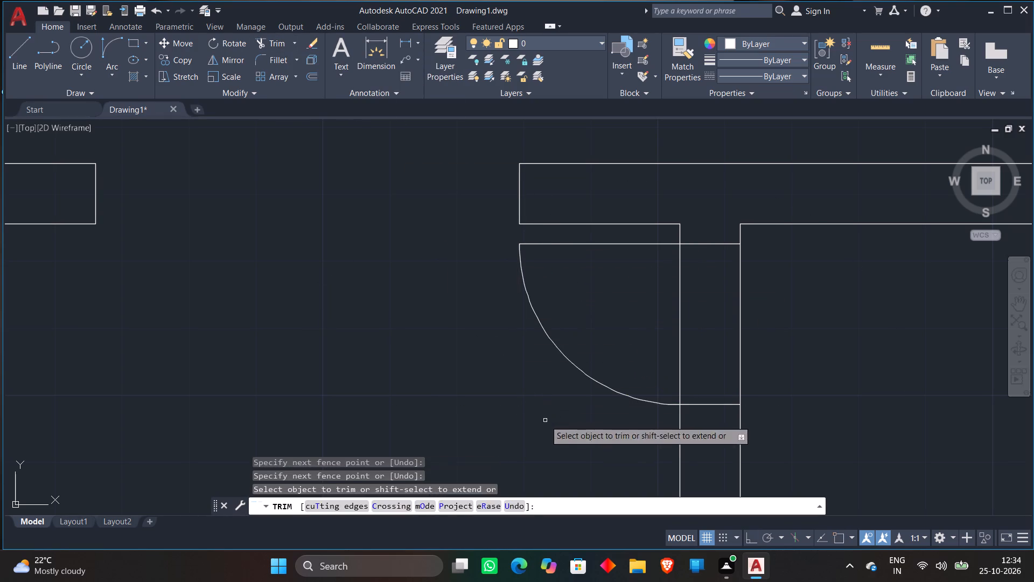
left_click(612, 323)
left_click(747, 302)
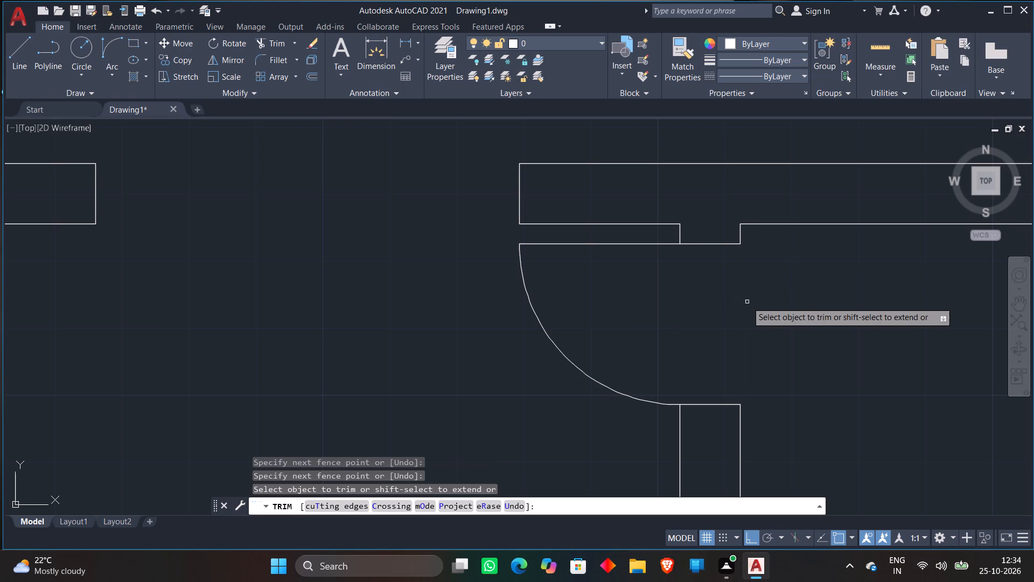
key("space")
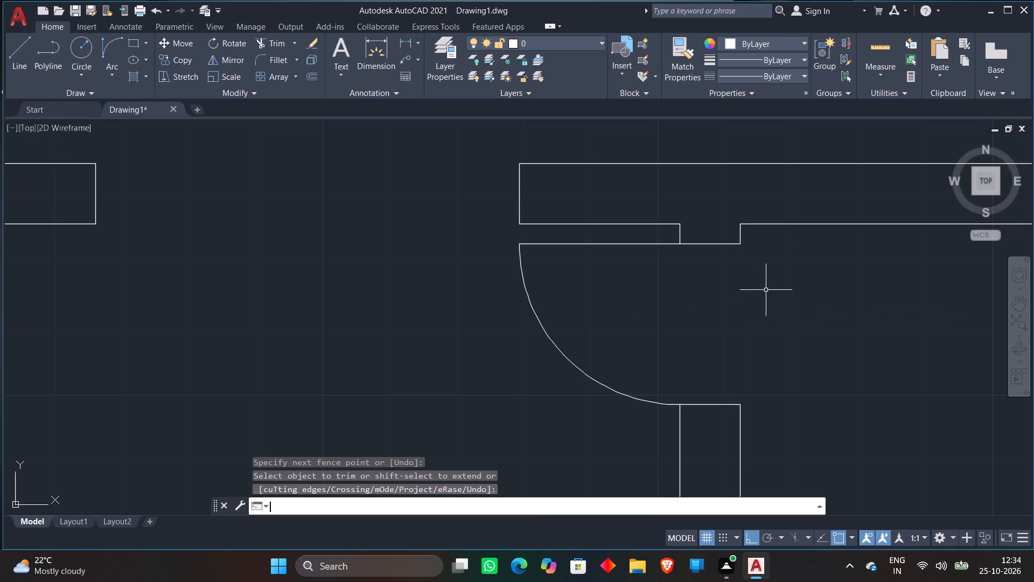
Extend the short partition's right line up and the upper room's left wall line down across the hall wall.
scroll(766, 290, "down", 4)
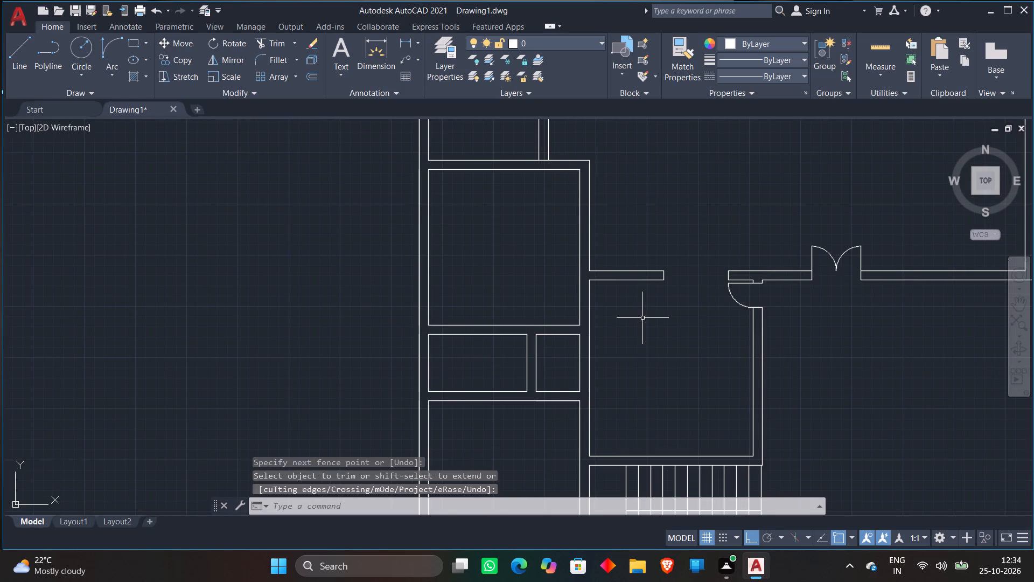
scroll(630, 356, "down", 1)
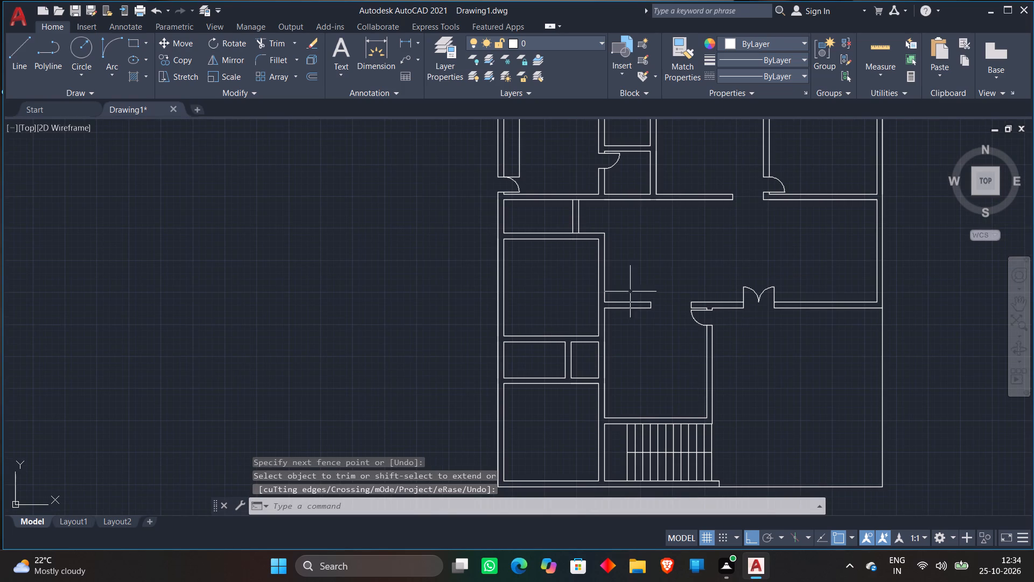
middle_click_drag(615, 227, 624, 317)
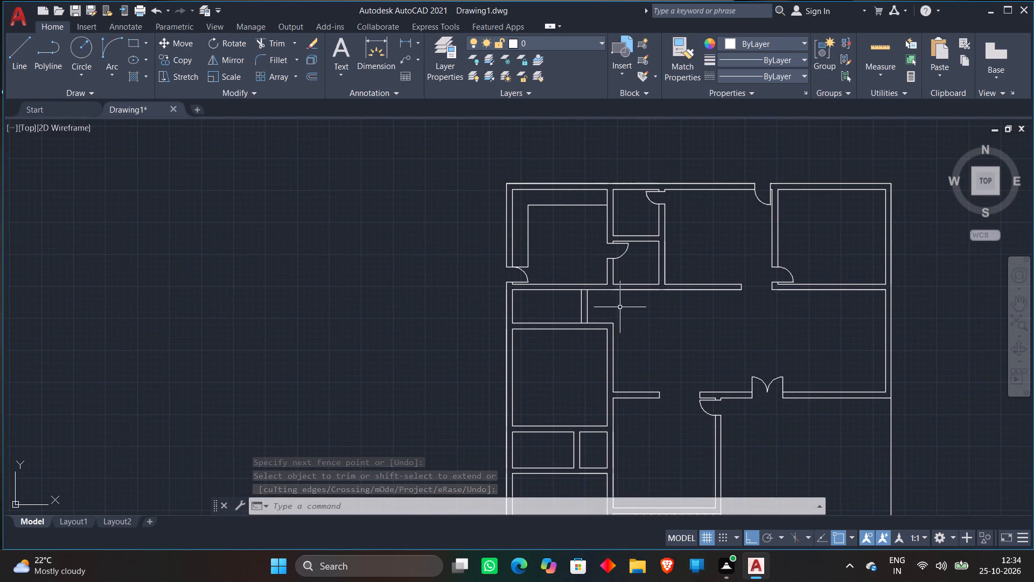
scroll(593, 298, "up", 3)
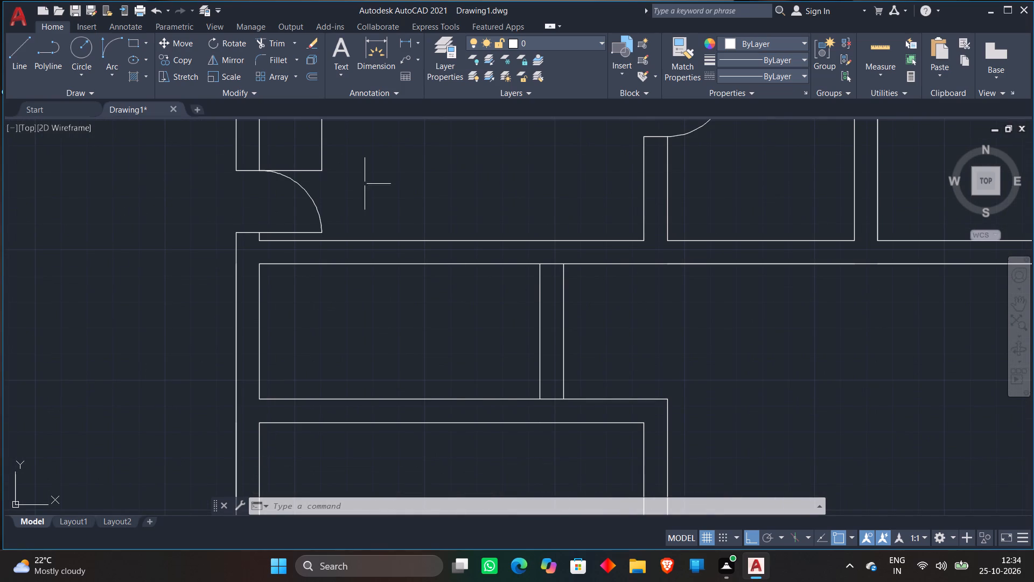
scroll(597, 202, "down", 1)
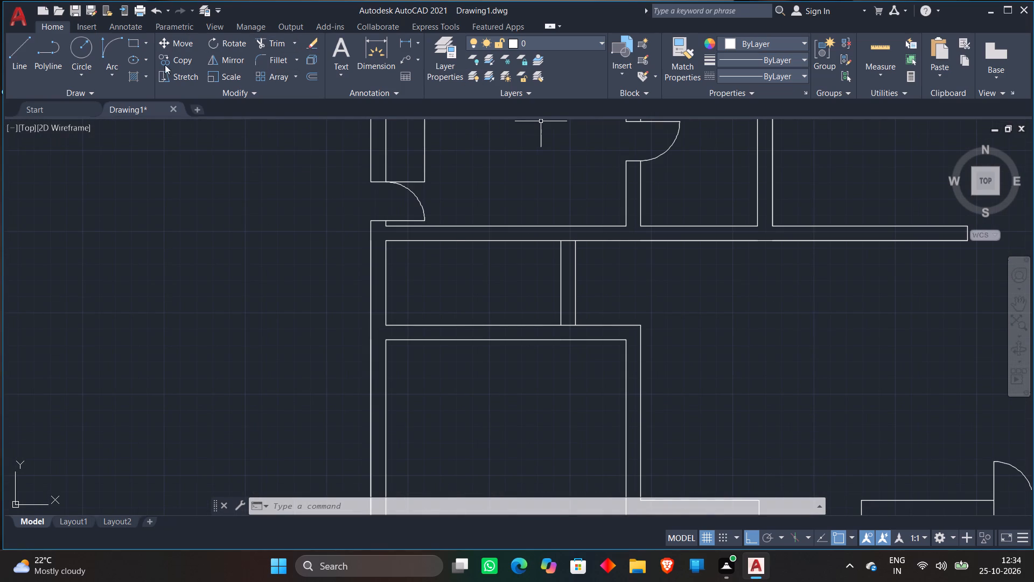
left_click(296, 45)
left_click(288, 94)
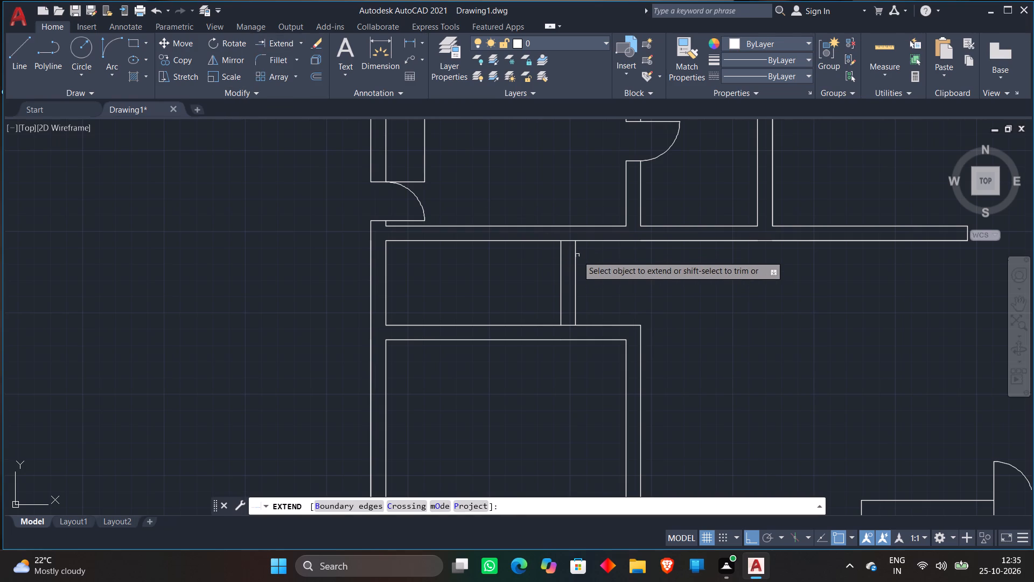
left_click(577, 255)
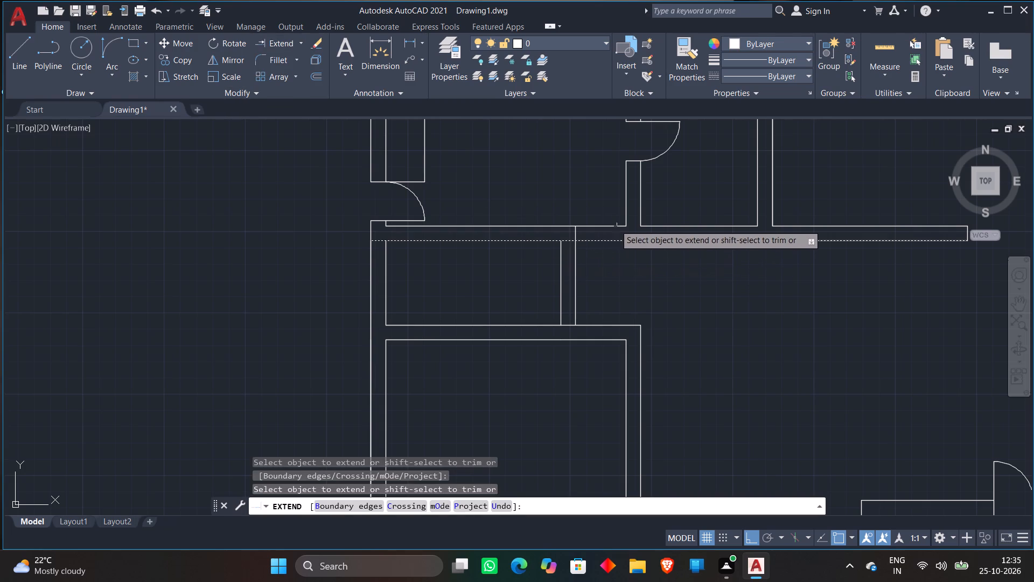
left_click(624, 210)
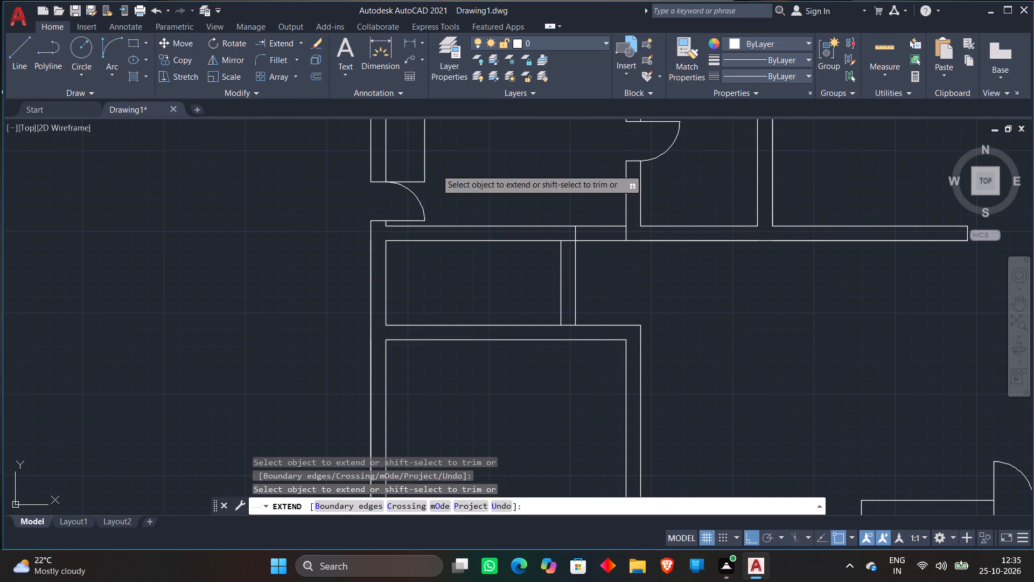
key("space")
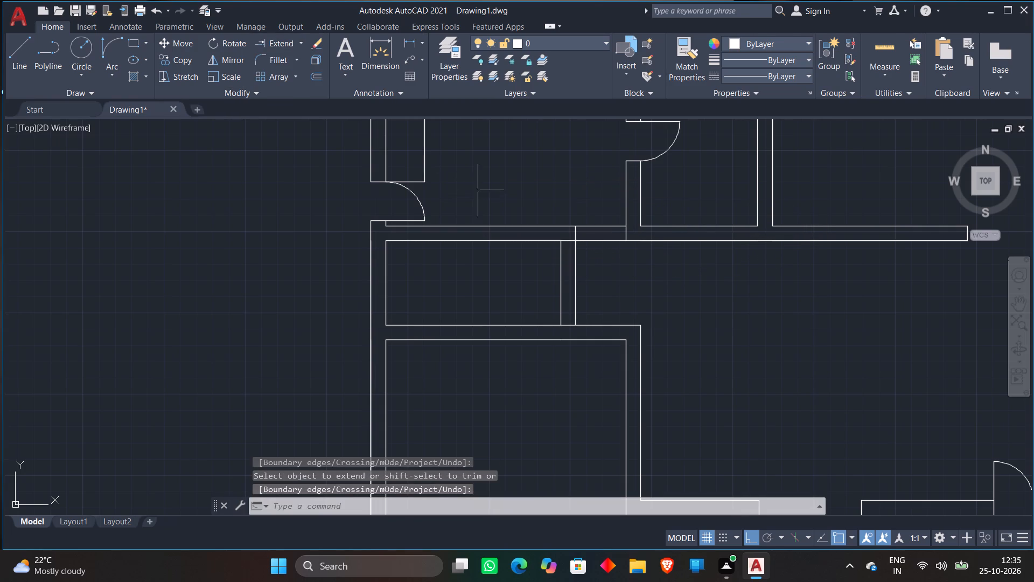
Trim both hall wall lines between the two extended lines, plus the lower wall line between the short partition's lines.
left_click(300, 39)
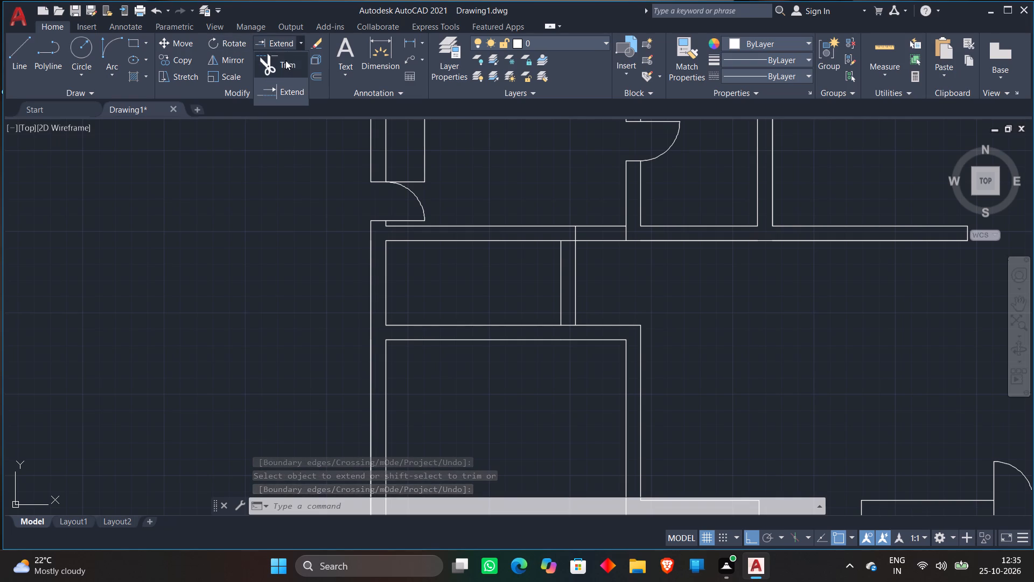
left_click(287, 59)
scroll(578, 223, "up", 2)
left_click(612, 193)
left_click(663, 361)
left_click(547, 266)
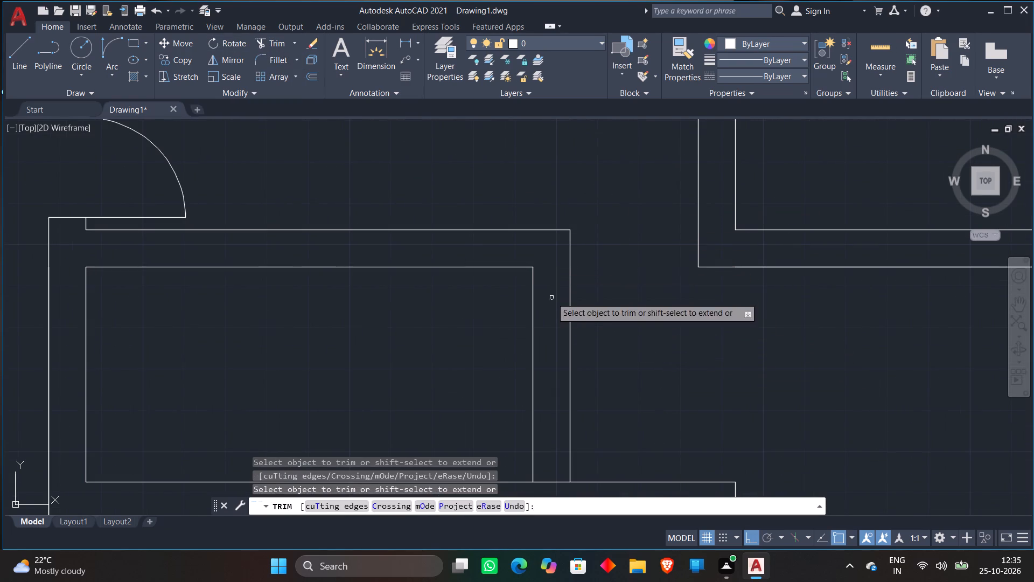
scroll(605, 218, "down", 2)
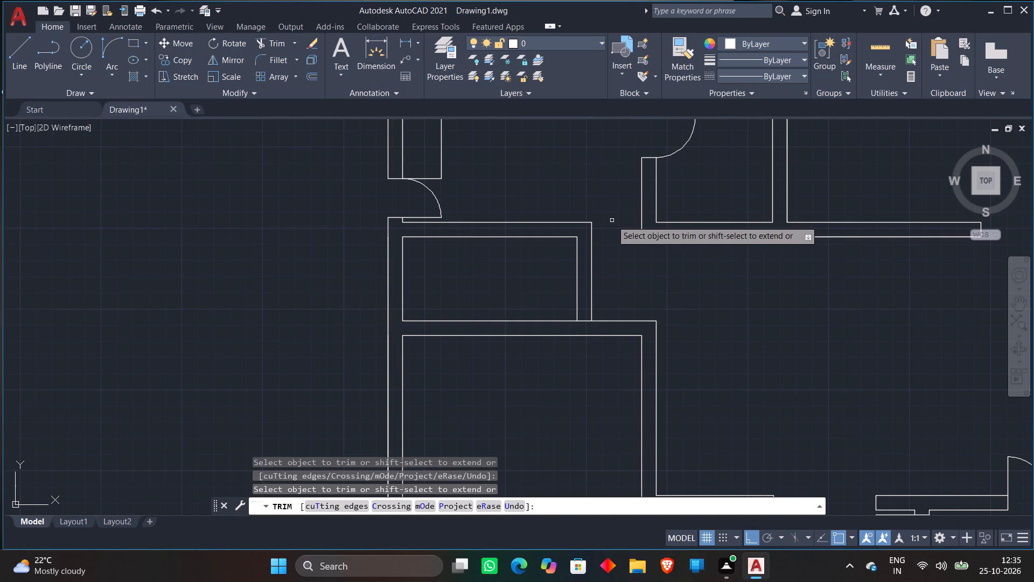
key("space")
Offset the short partition's left line 3" toward the inside of the small room.
scroll(612, 220, "down", 2)
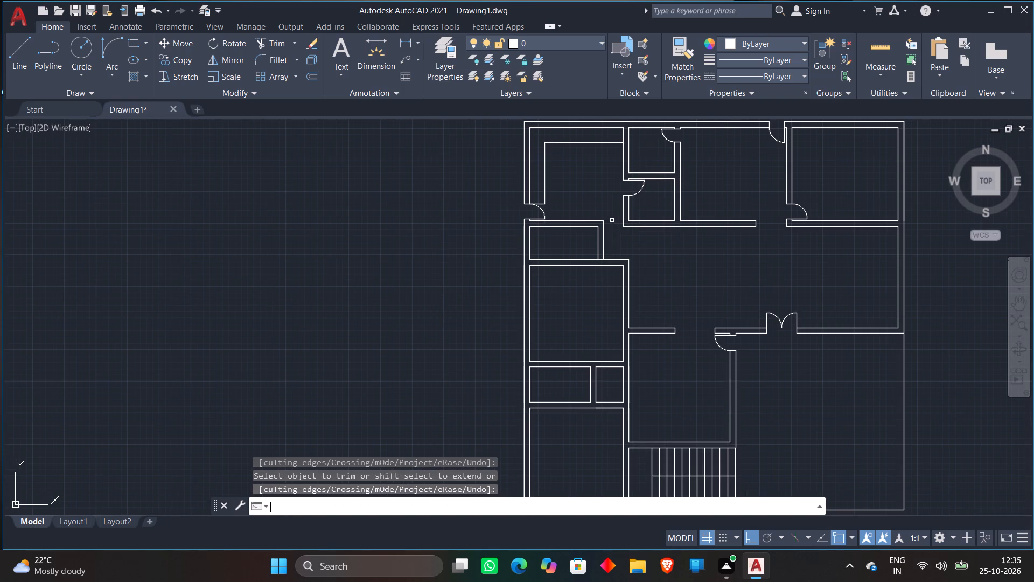
scroll(647, 280, "up", 2)
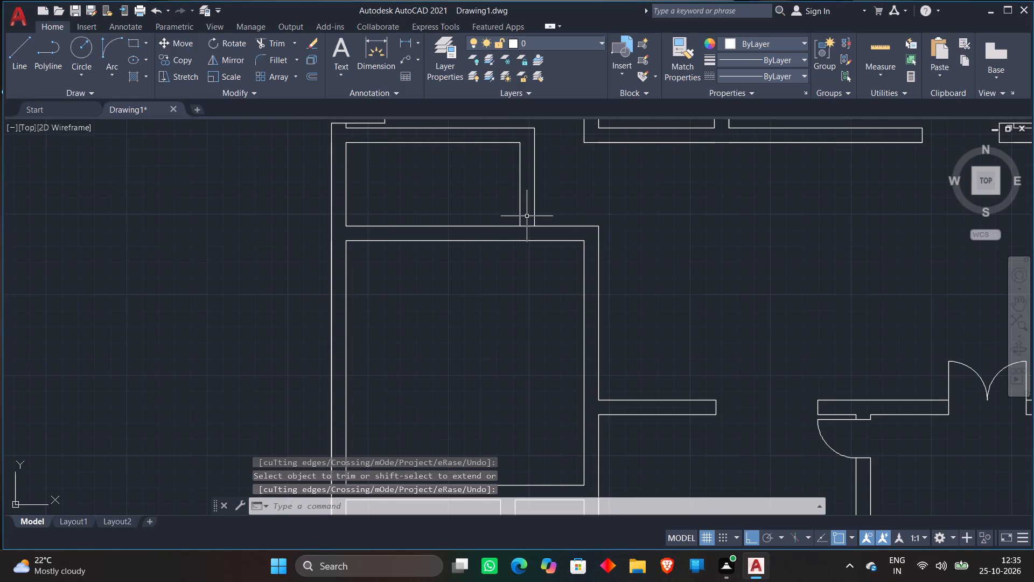
scroll(527, 216, "up", 2)
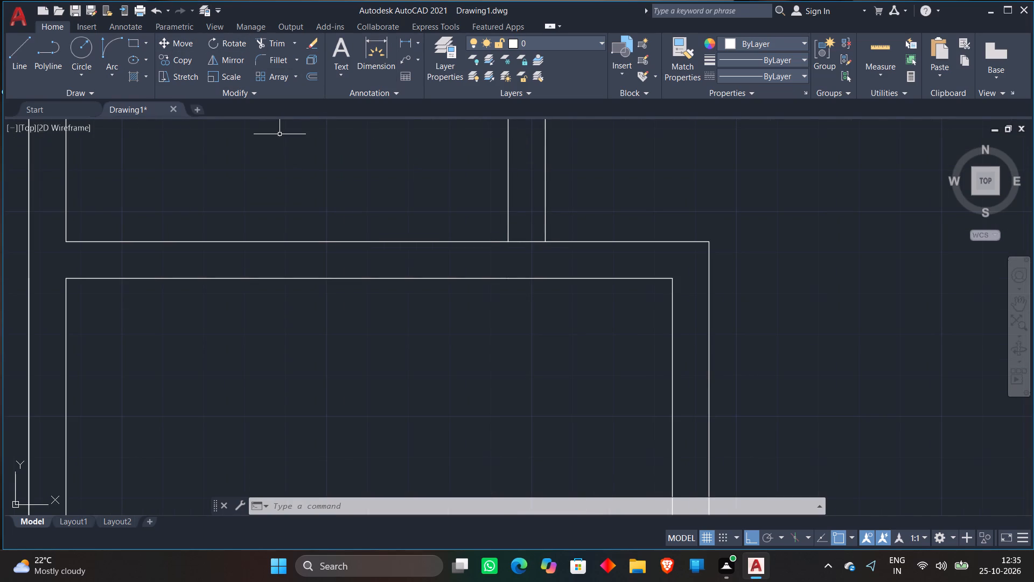
key("o")
key("Return")
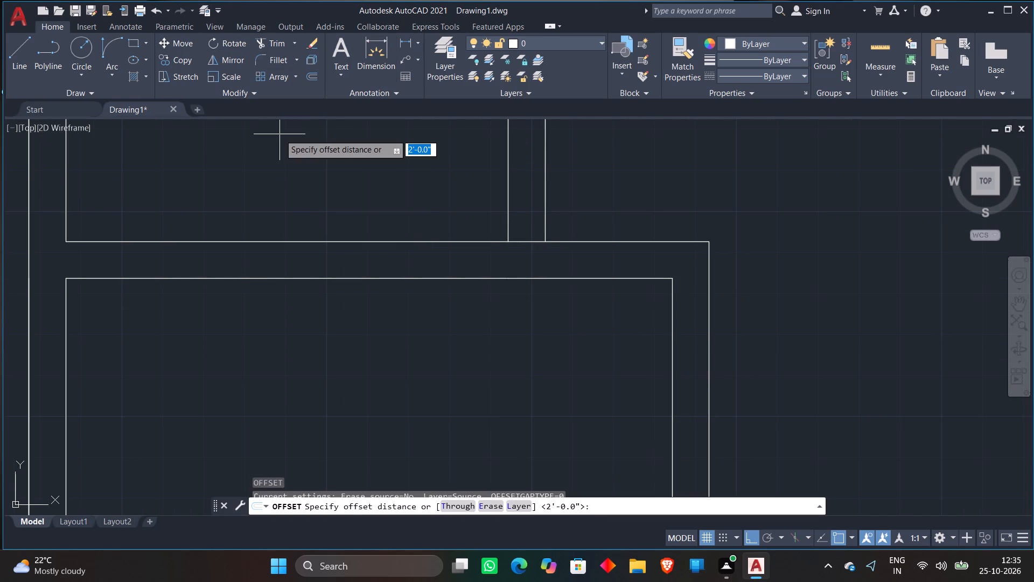
key("3")
key("shift+quotedbl")
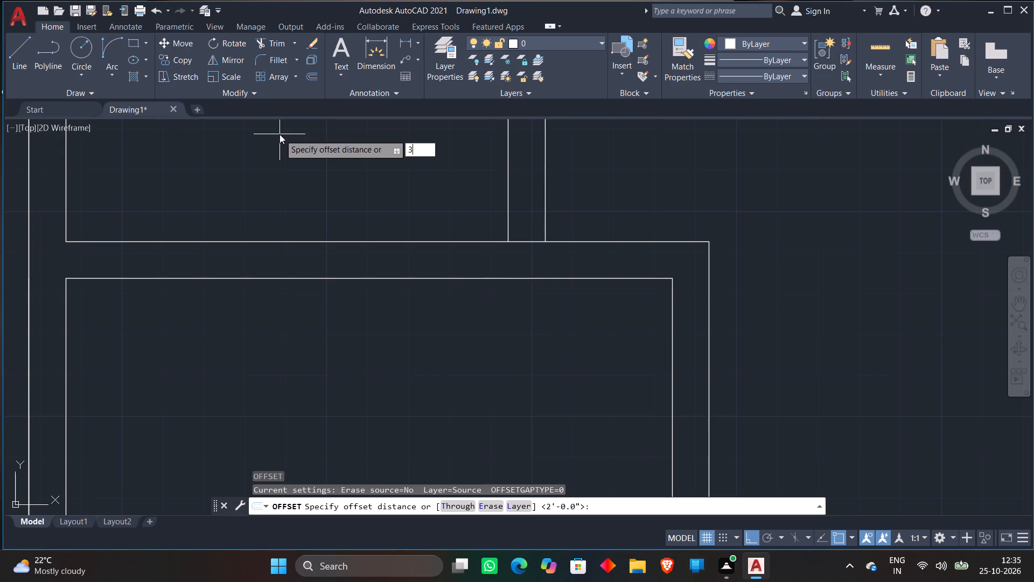
key("Return")
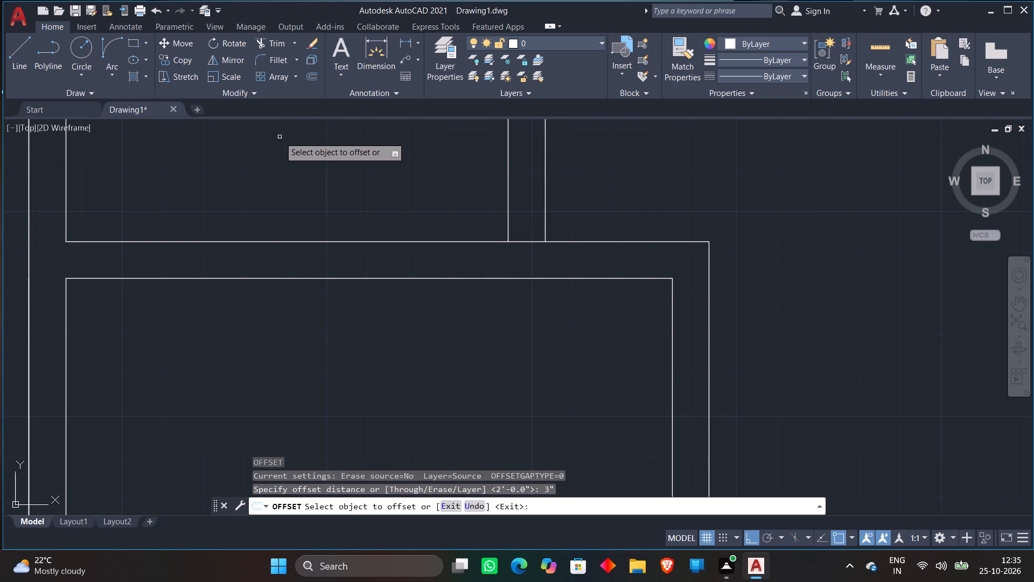
scroll(280, 137, "down", 3)
middle_click_drag(288, 166, 295, 275)
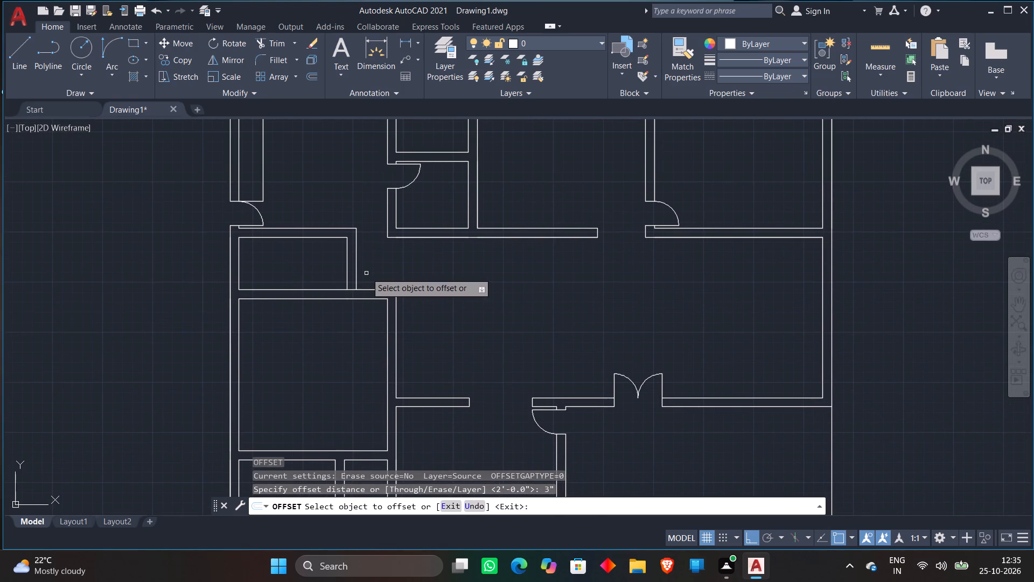
scroll(366, 272, "up", 3)
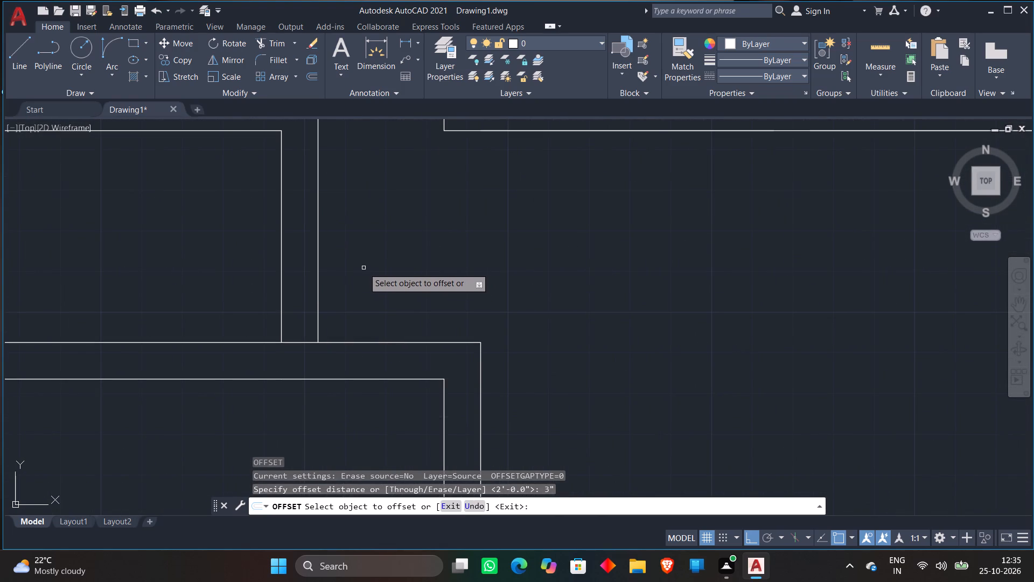
left_click(280, 278)
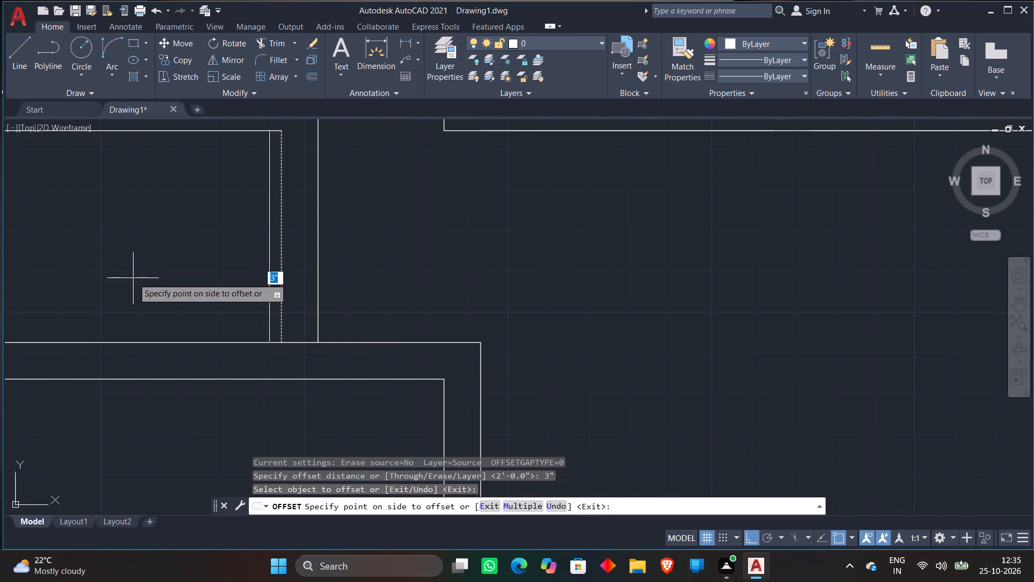
left_click(133, 278)
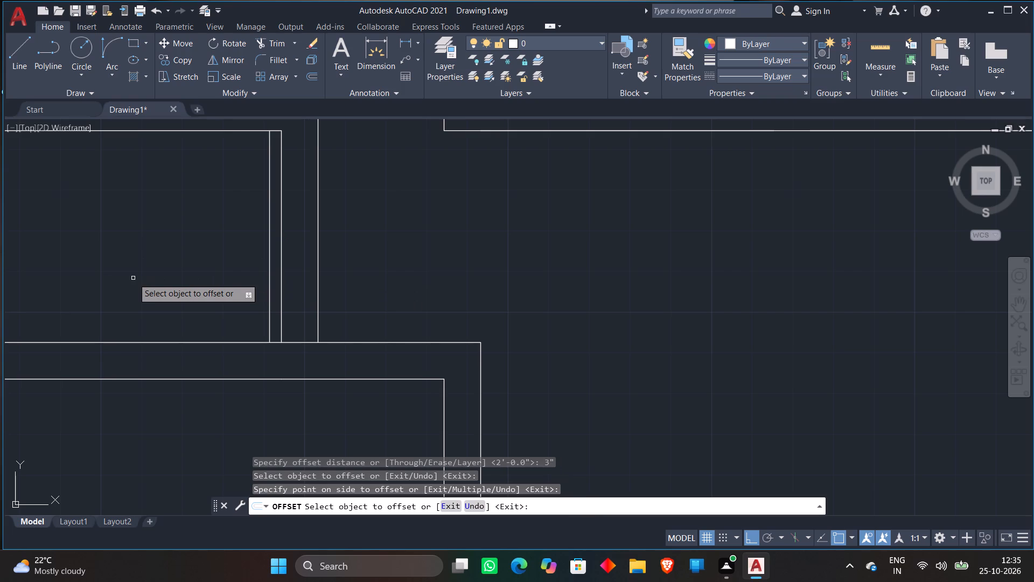
key("space")
Start the Extend command for the lines at the short partition beside the small room.
left_click(290, 43)
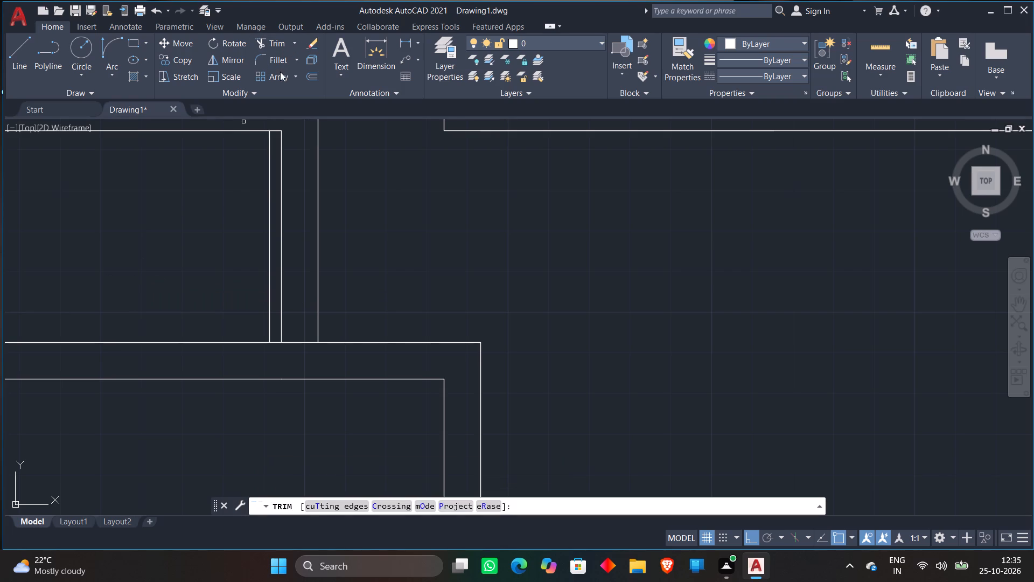
left_click(294, 43)
left_click(283, 87)
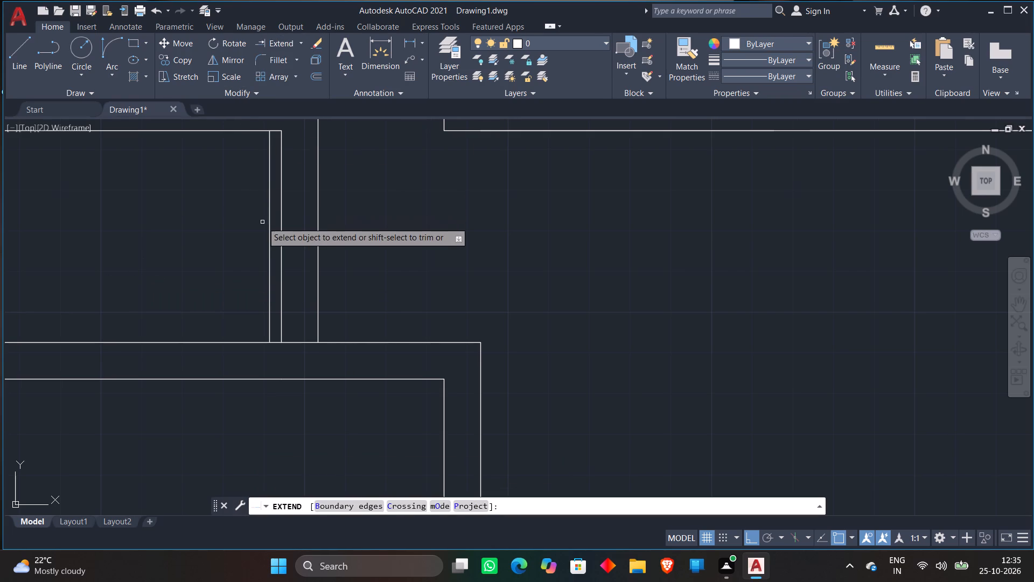
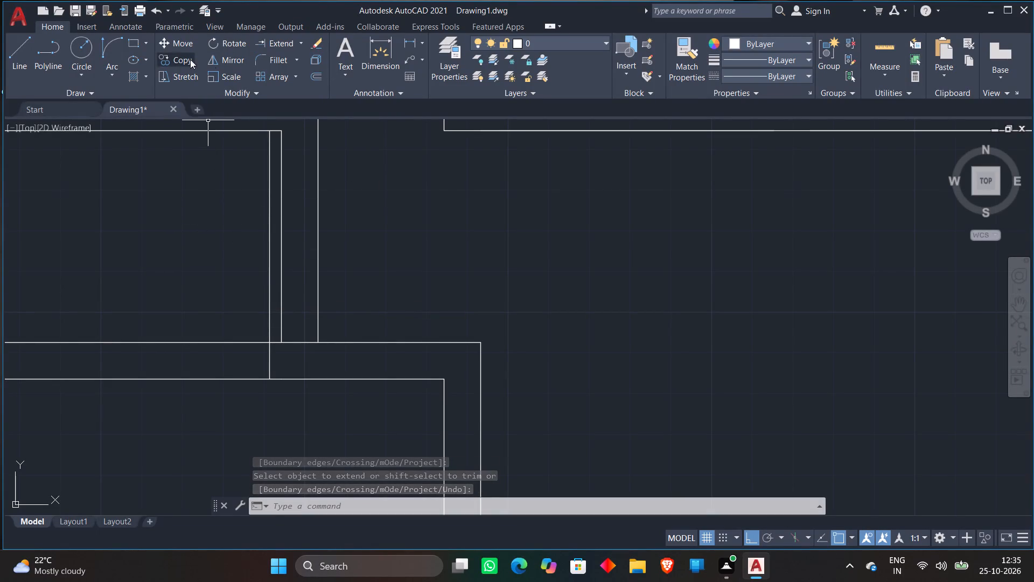
Offset the small room's 3" jamb line 1'8" toward the room's inside and its bottom wall line 1'8" upward.
left_click(318, 79)
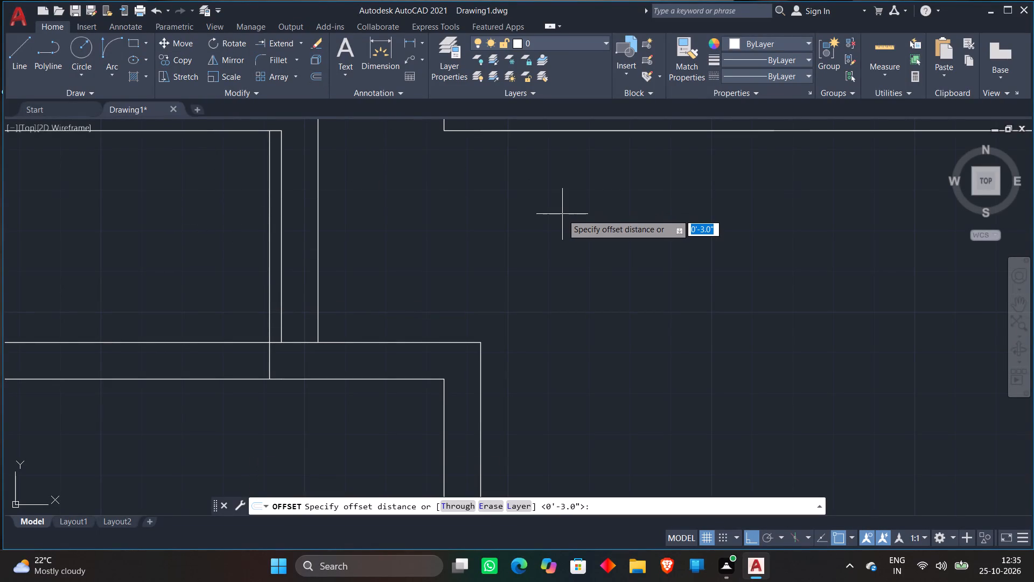
type("1'")
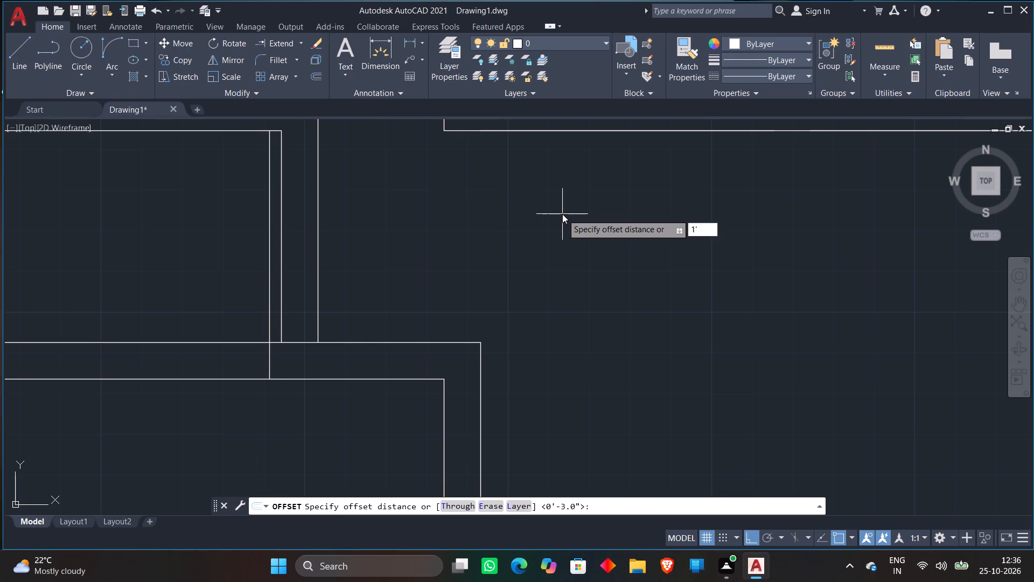
key("8")
key("shift+quotedbl")
key("Return")
scroll(570, 204, "down", 2)
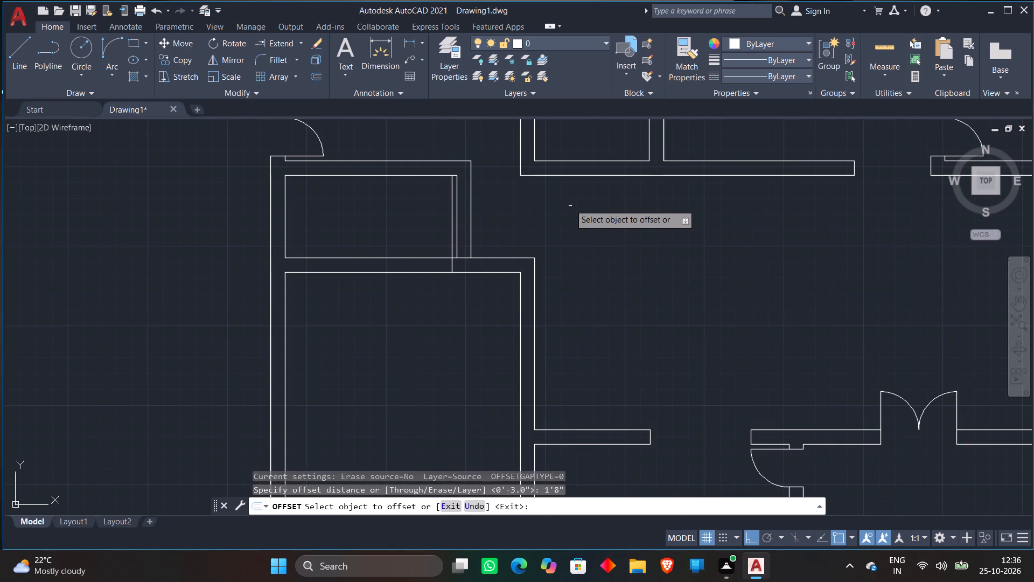
left_click(451, 205)
left_click(306, 202)
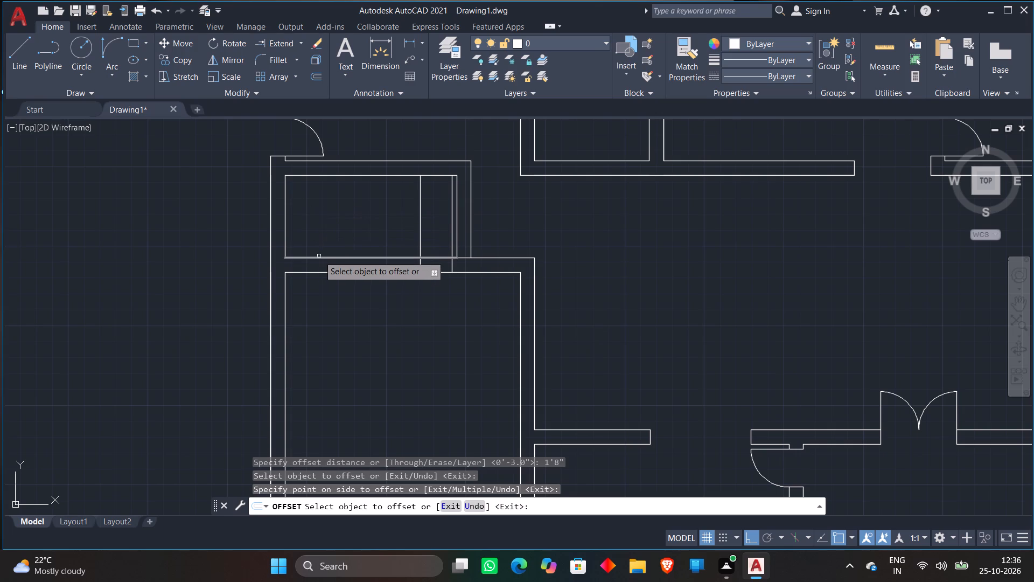
left_click(319, 256)
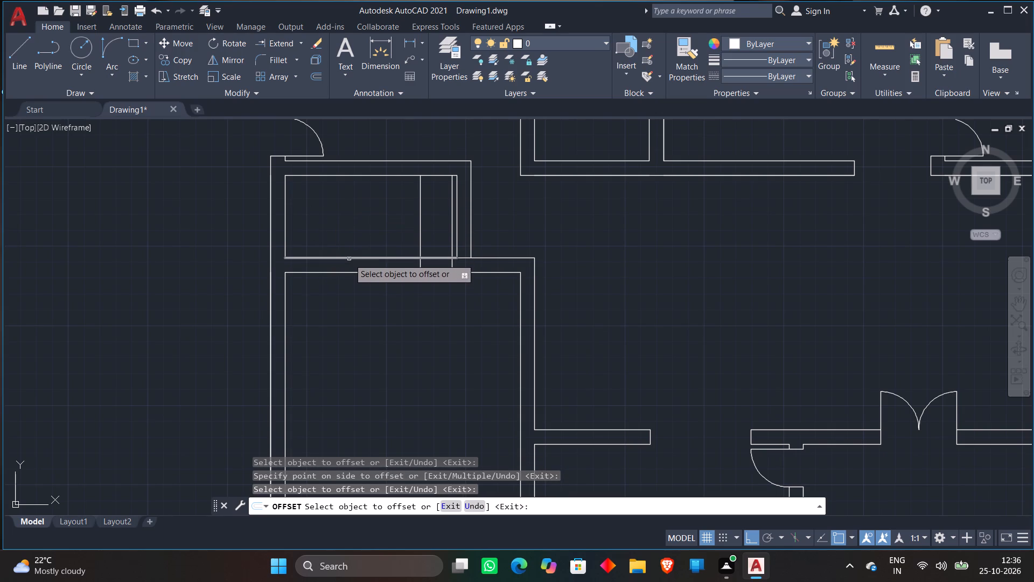
left_click(349, 258)
left_click(365, 202)
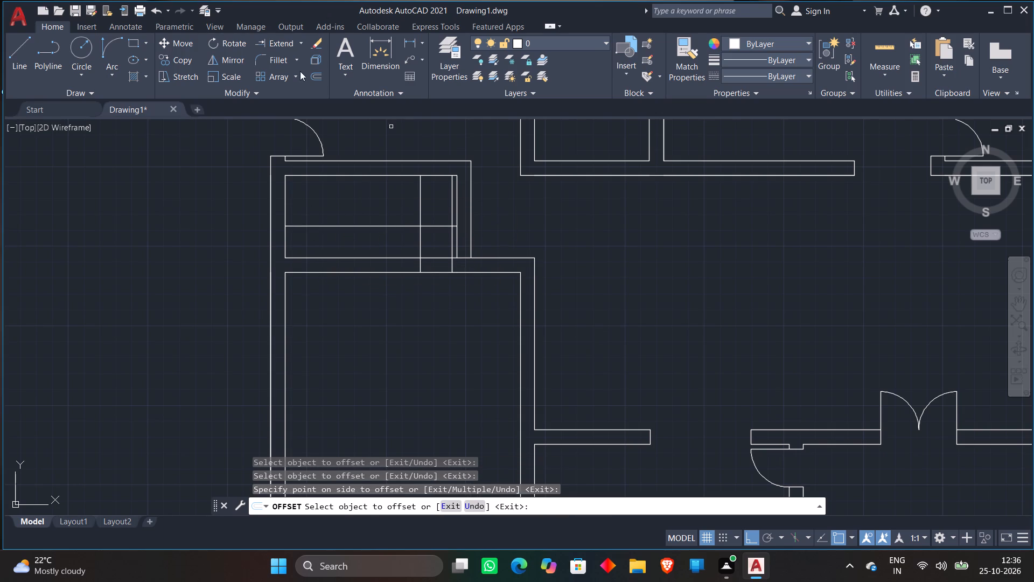
Draw a quarter-circle door swing arc from the far jamb line at the wall up to the near jamb line's crossing with the offset line.
left_click(107, 41)
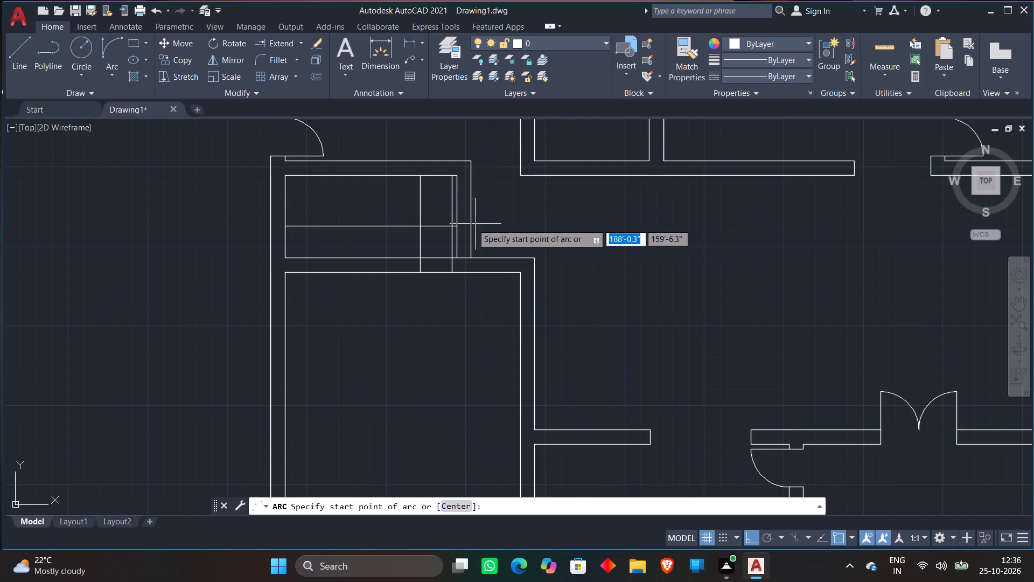
scroll(472, 224, "up", 2)
left_click(334, 310)
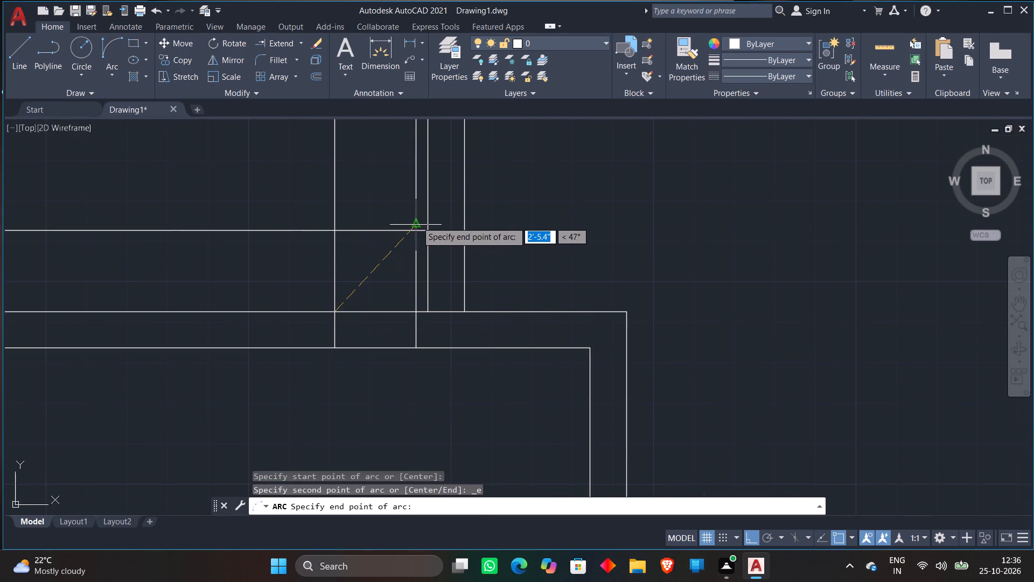
left_click(417, 230)
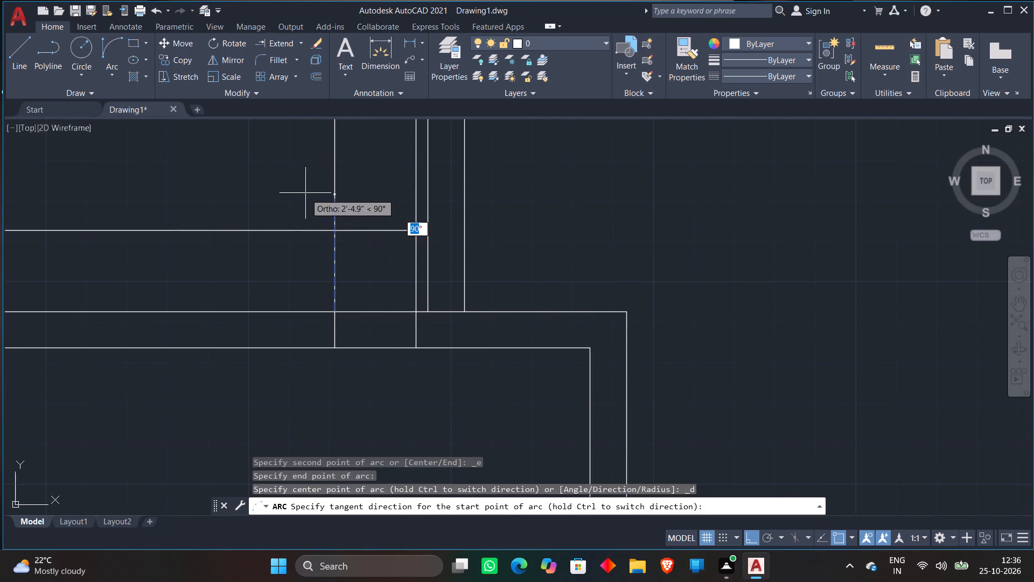
left_click(303, 191)
Trim the guide lines around the door swing, leaving only the arc and the vertical door leaf line above the wall.
left_click(301, 40)
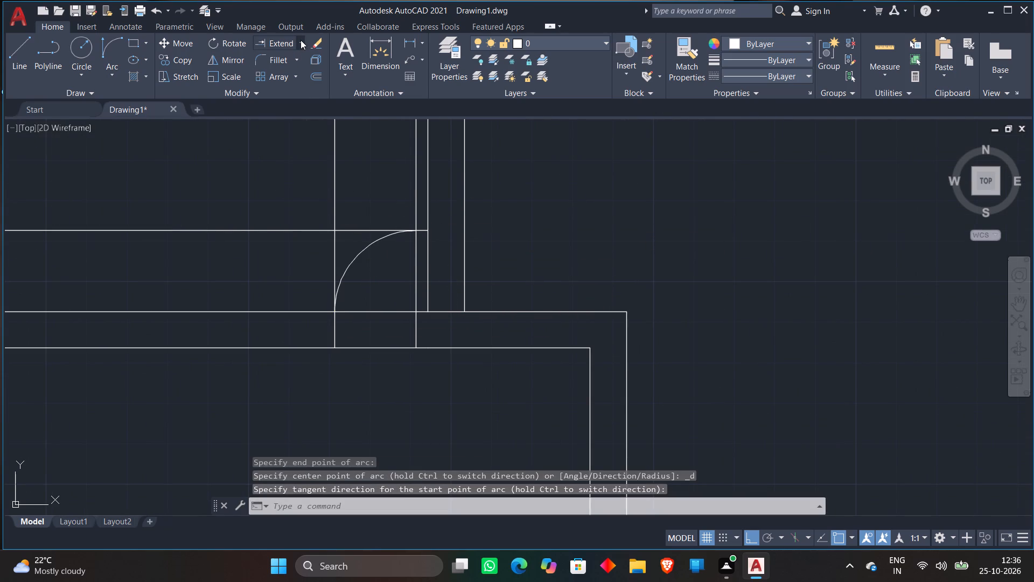
left_click(294, 71)
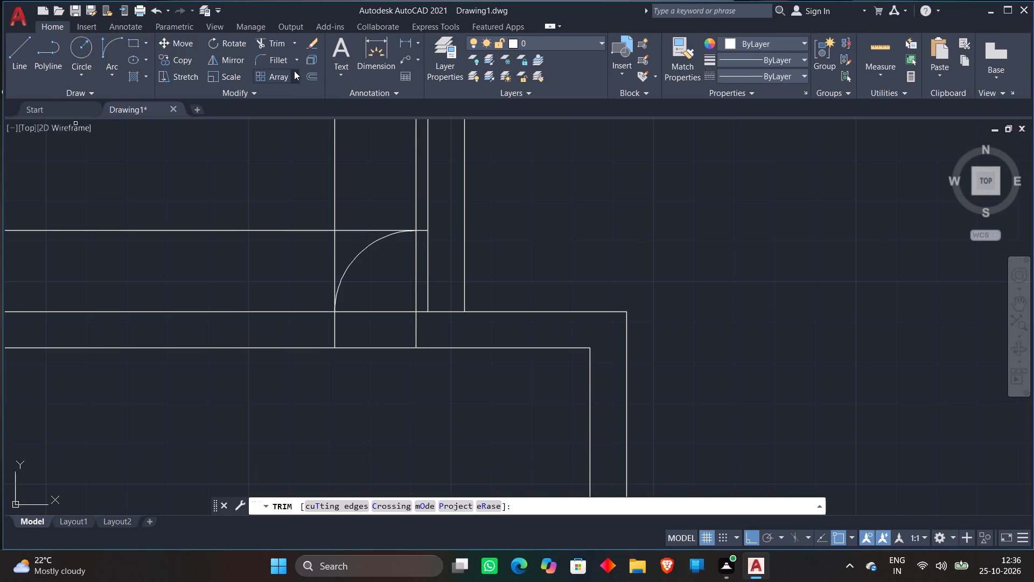
scroll(382, 202, "up", 1)
left_click(340, 203)
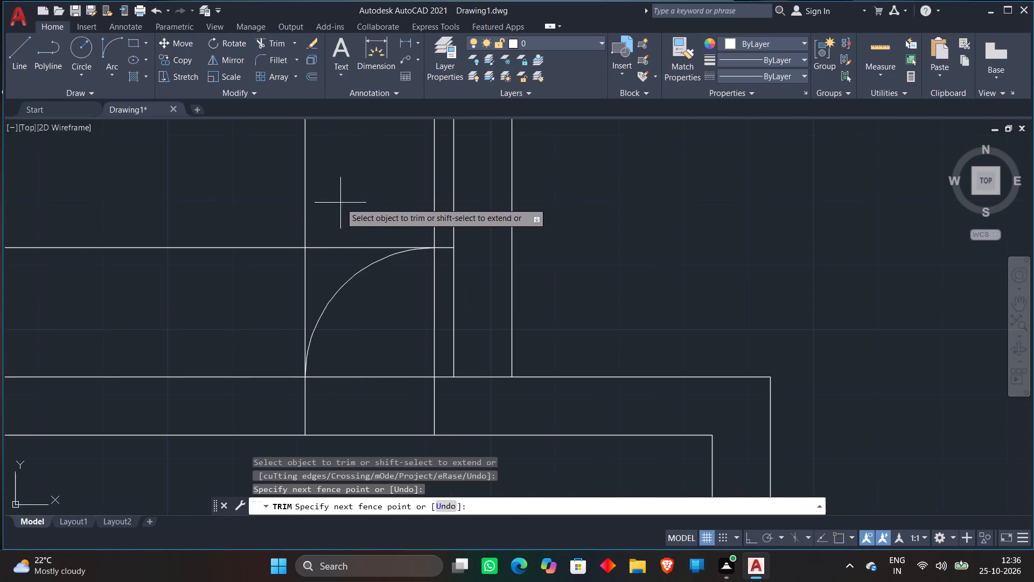
left_click(251, 253)
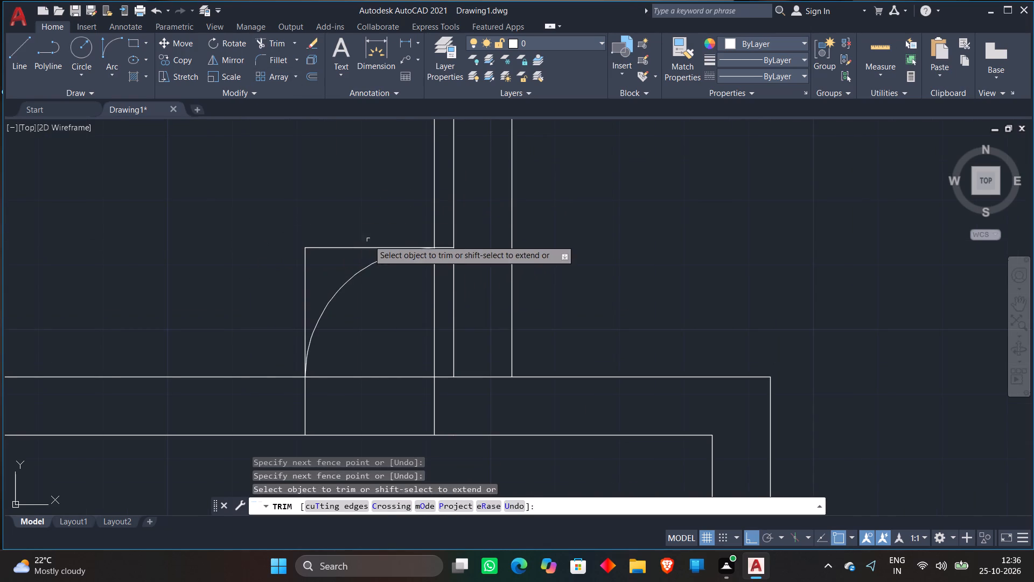
left_click(368, 240)
left_click(269, 287)
scroll(446, 231, "up", 3)
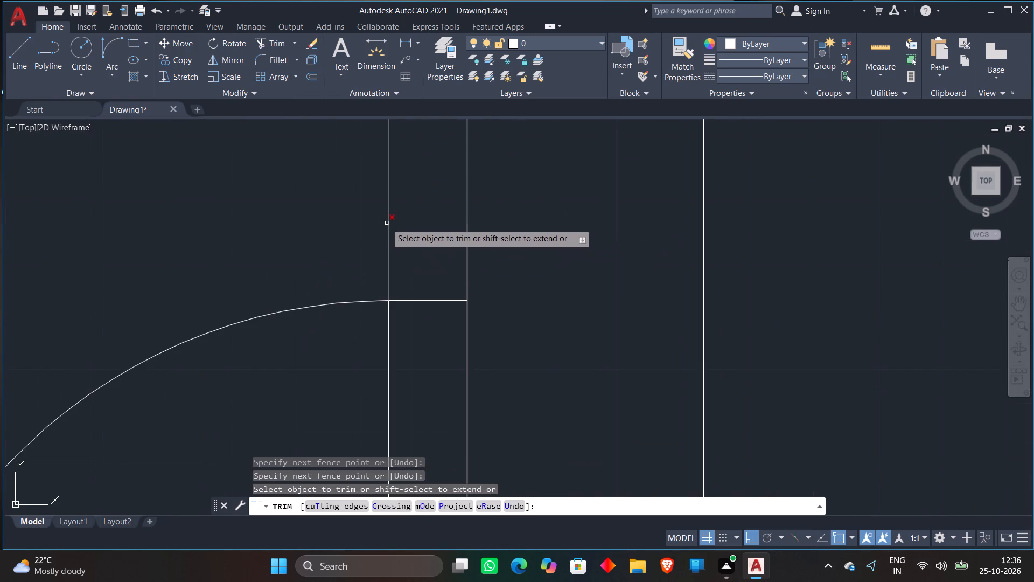
left_click(379, 219)
left_click(429, 323)
Trim both wall lines between the door jambs, plus the short upper wall line between the door leaf and the small room's side wall.
scroll(417, 231, "down", 5)
scroll(399, 329, "up", 2)
left_click(376, 281)
left_click(356, 423)
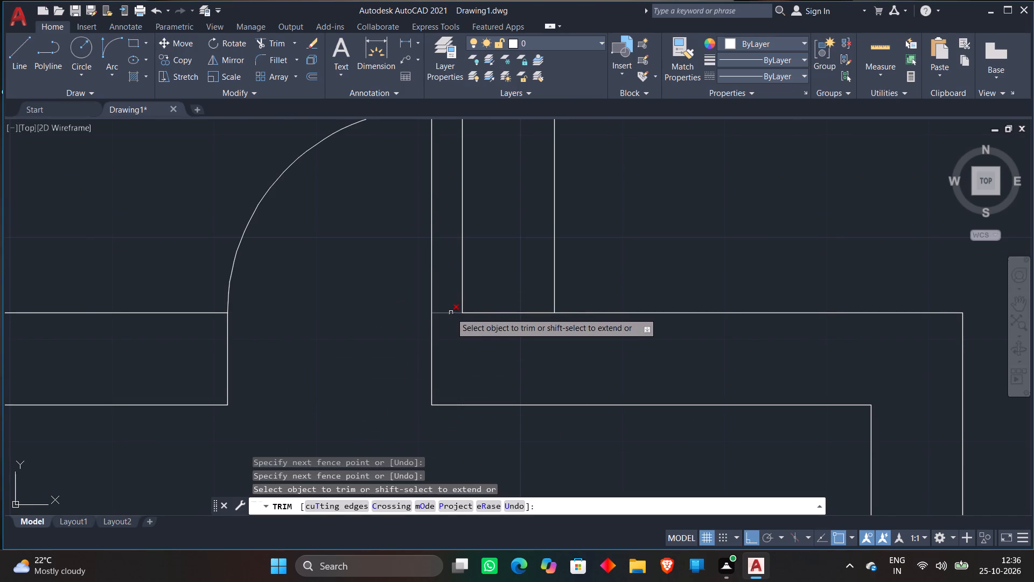
left_click(451, 312)
scroll(483, 264, "down", 2)
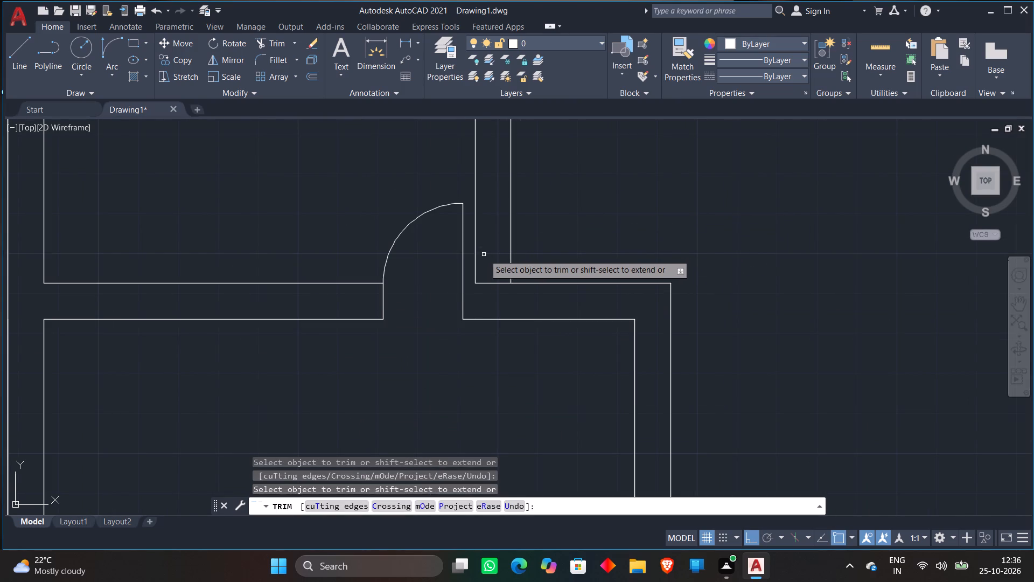
key("space")
key("space")
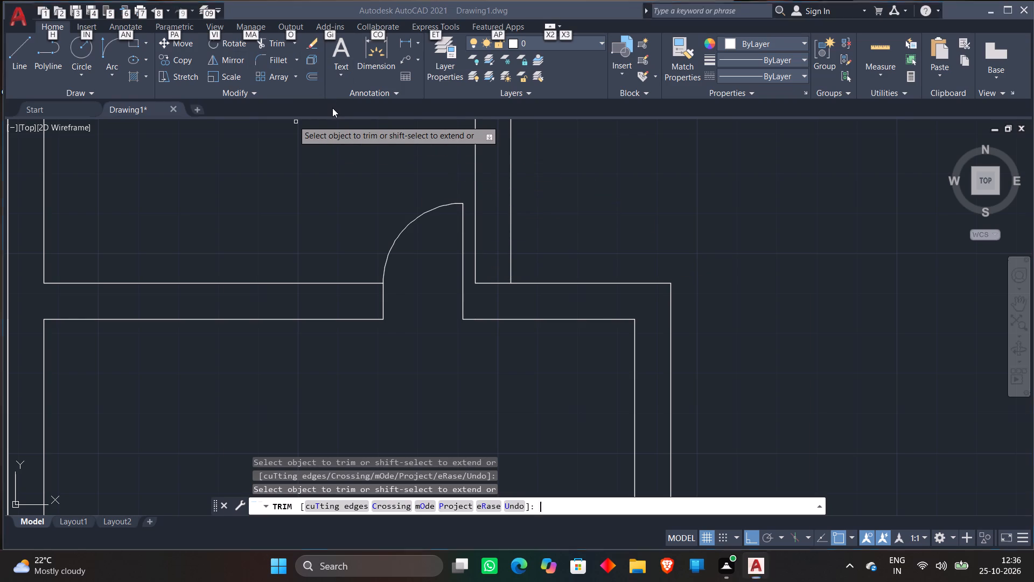
left_click(205, 156)
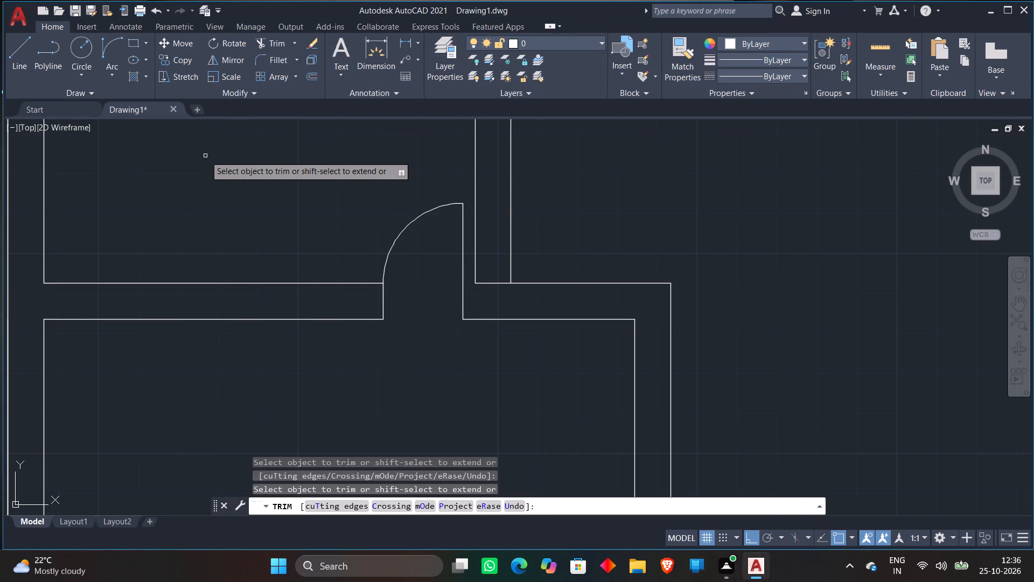
key("space")
Extend both lines of the small room's side wall beside the door down to the lower line of the shared wall.
left_click(294, 46)
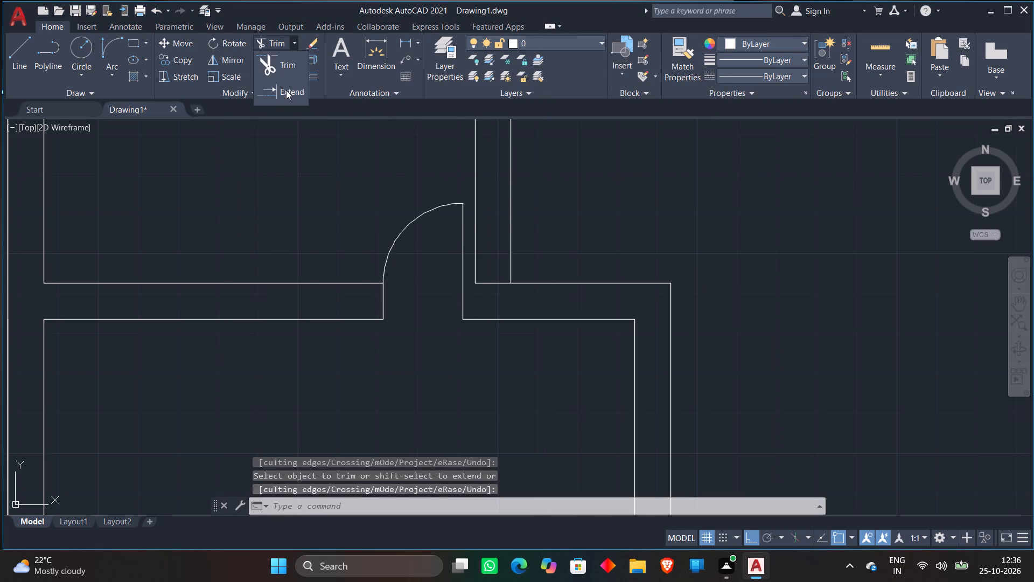
left_click(286, 90)
left_click(460, 190)
left_click(625, 184)
key("space")
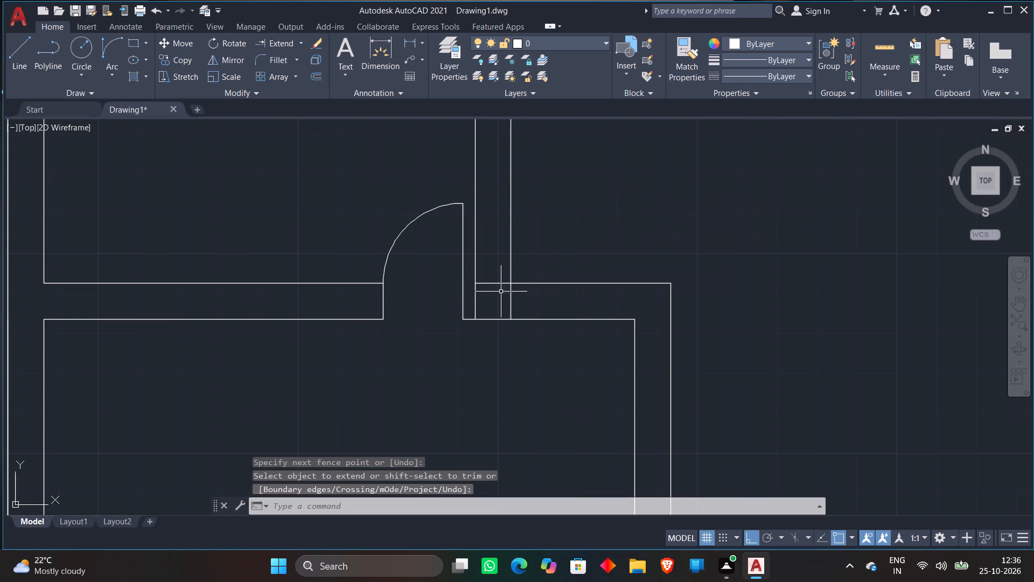
Extend the shared wall's upper line across the side wall to the door leaf line.
scroll(495, 292, "up", 2)
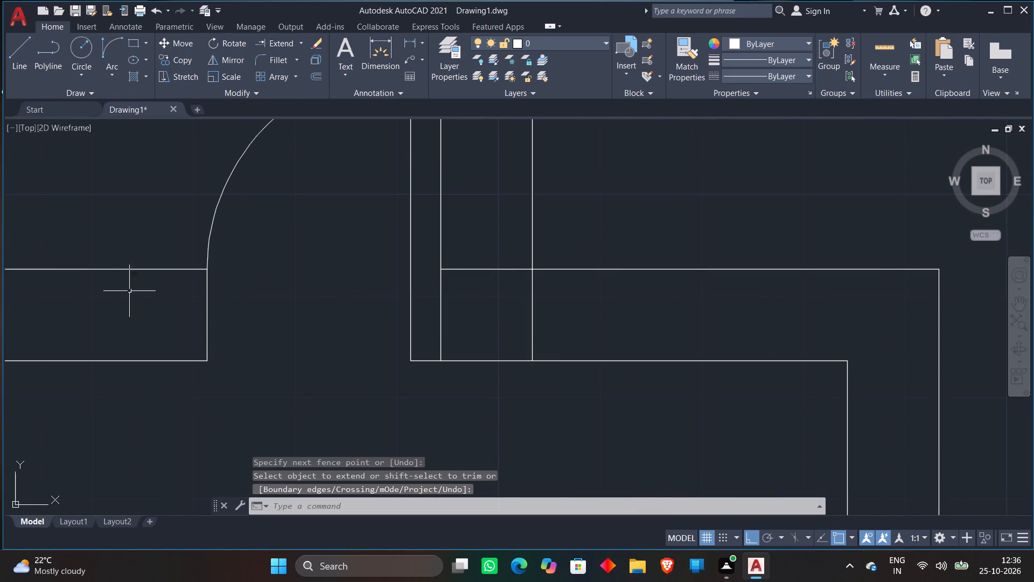
left_click(277, 42)
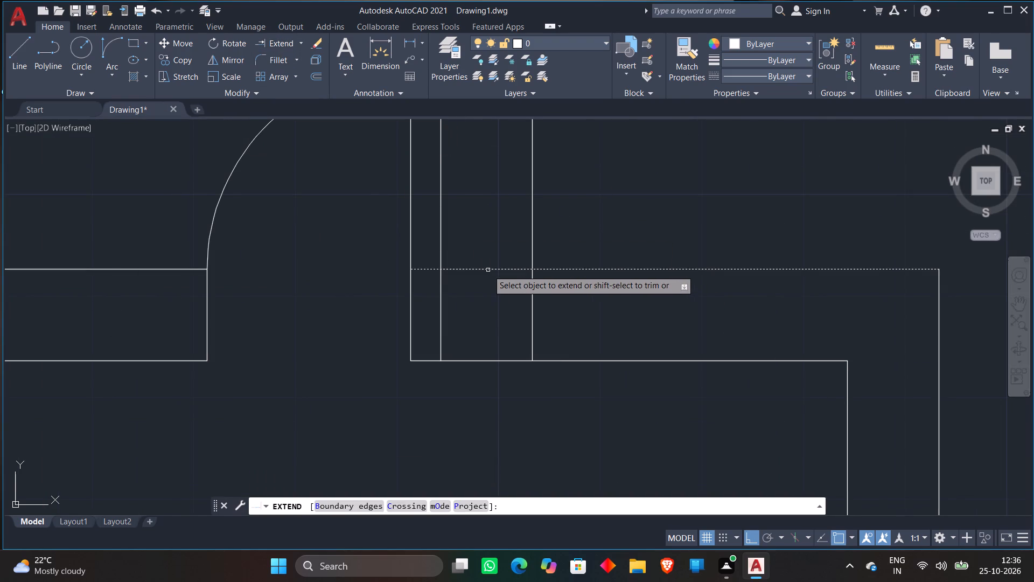
left_click(488, 270)
key("space")
scroll(493, 309, "down", 2)
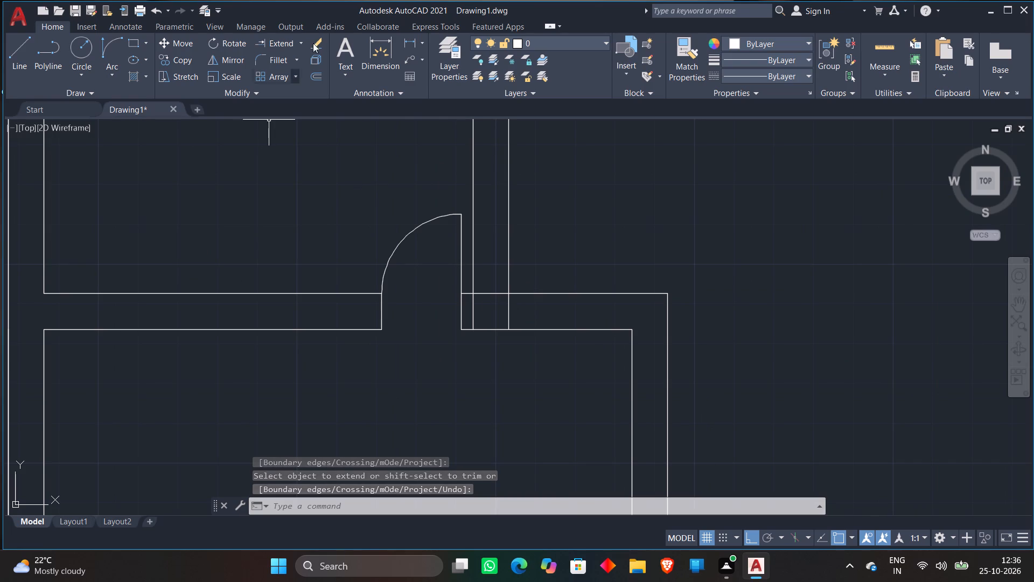
Trim the side wall's inner line inside the shared wall and the upper wall line between the side wall's two lines.
left_click(298, 43)
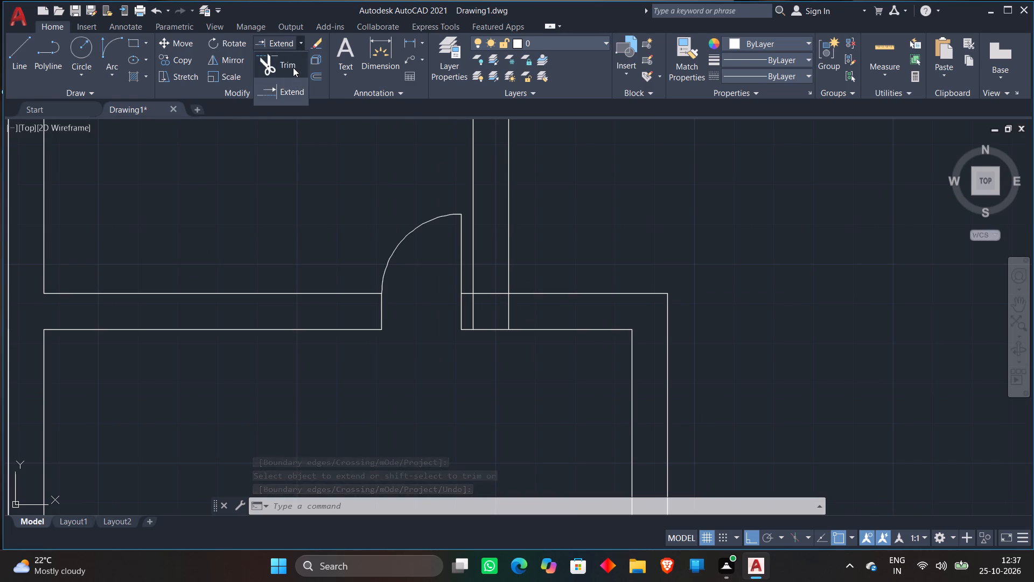
left_click(293, 67)
scroll(487, 276, "up", 2)
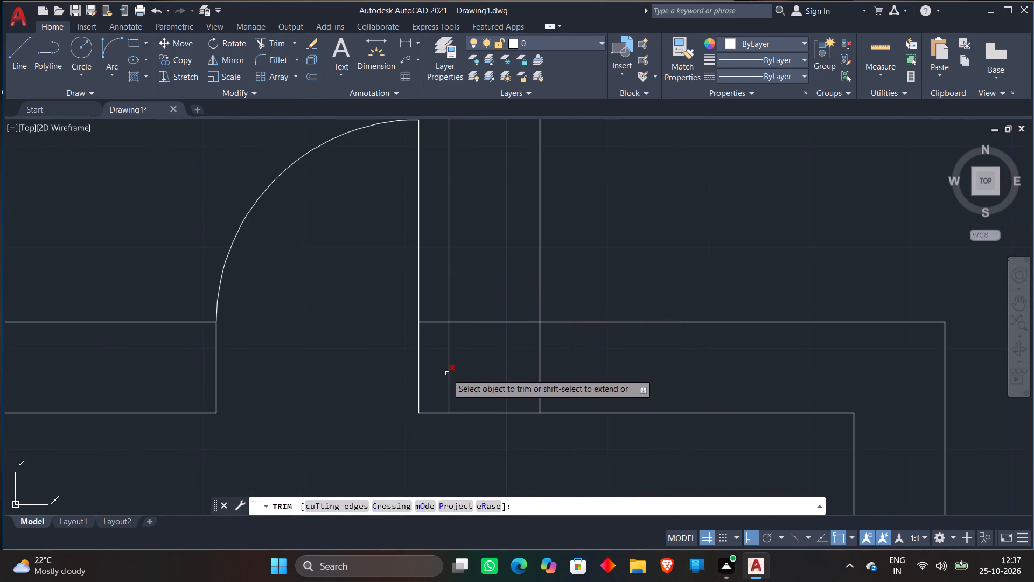
left_click(441, 378)
left_click(489, 313)
scroll(695, 246, "down", 1)
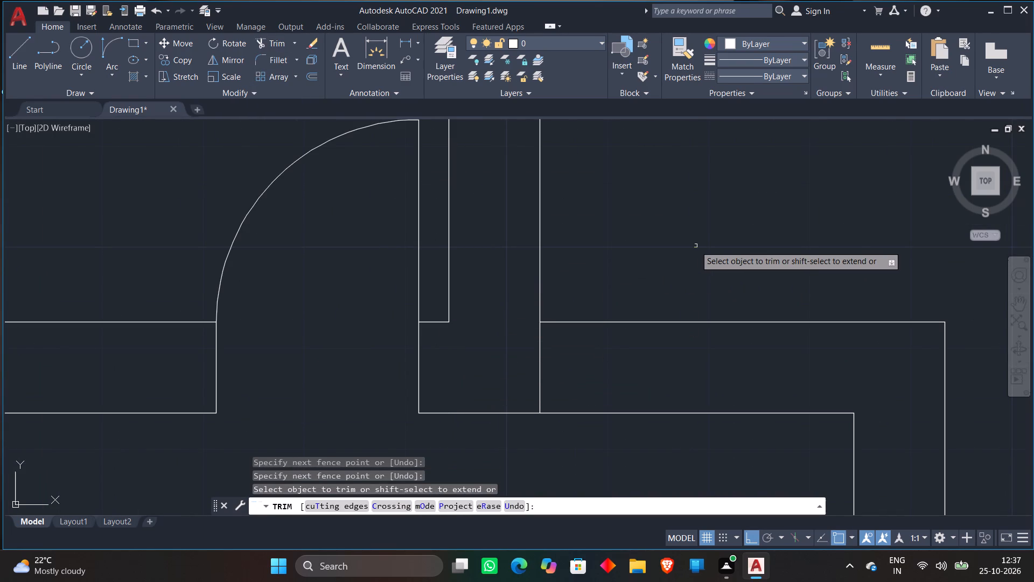
key("space")
scroll(695, 246, "down", 3)
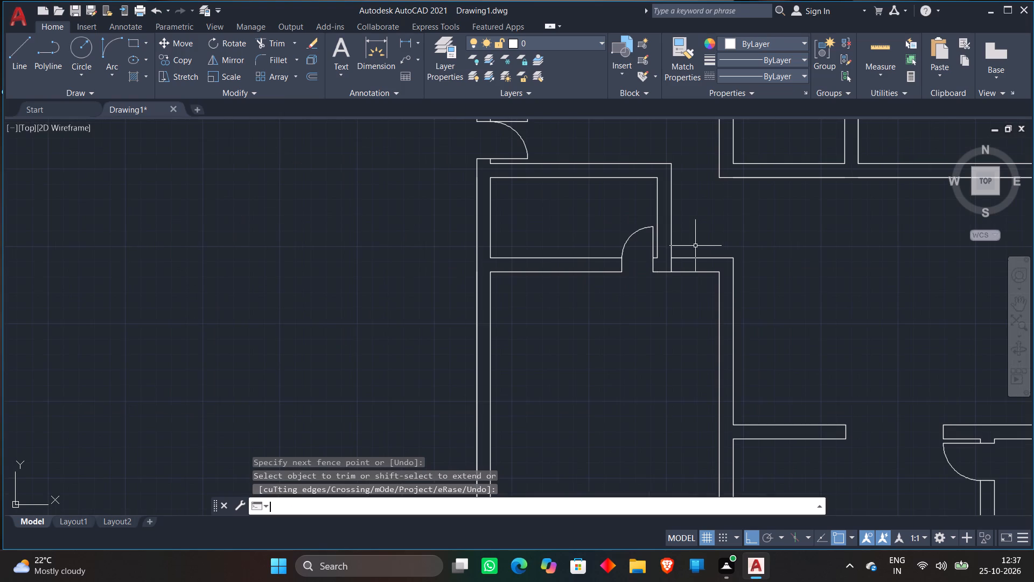
Offset the lower room's right inner wall line 2" toward the inside of the room.
middle_click_drag(695, 246, 508, 304)
middle_click_drag(730, 224, 630, 243)
scroll(631, 244, "up", 1)
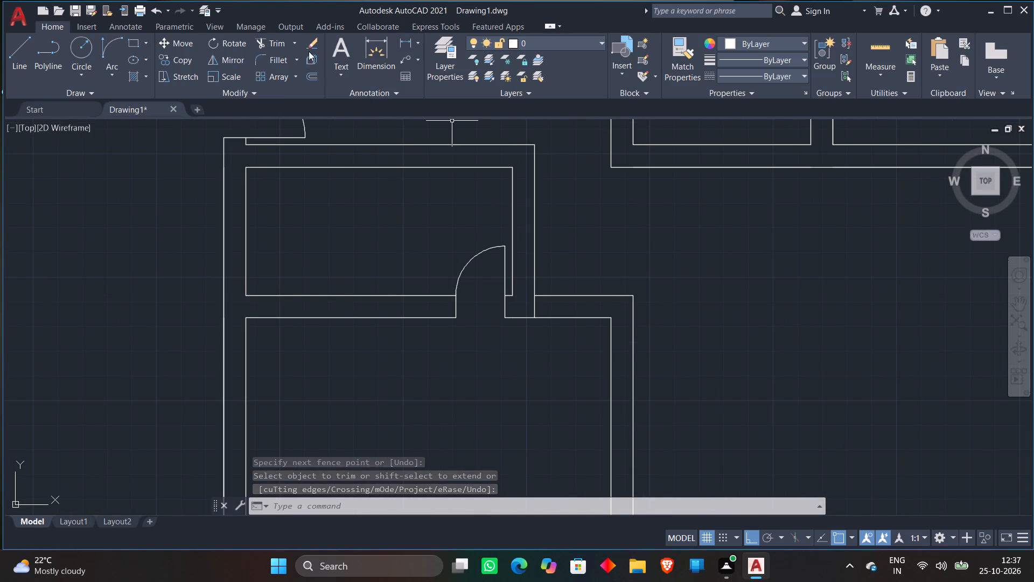
left_click(310, 73)
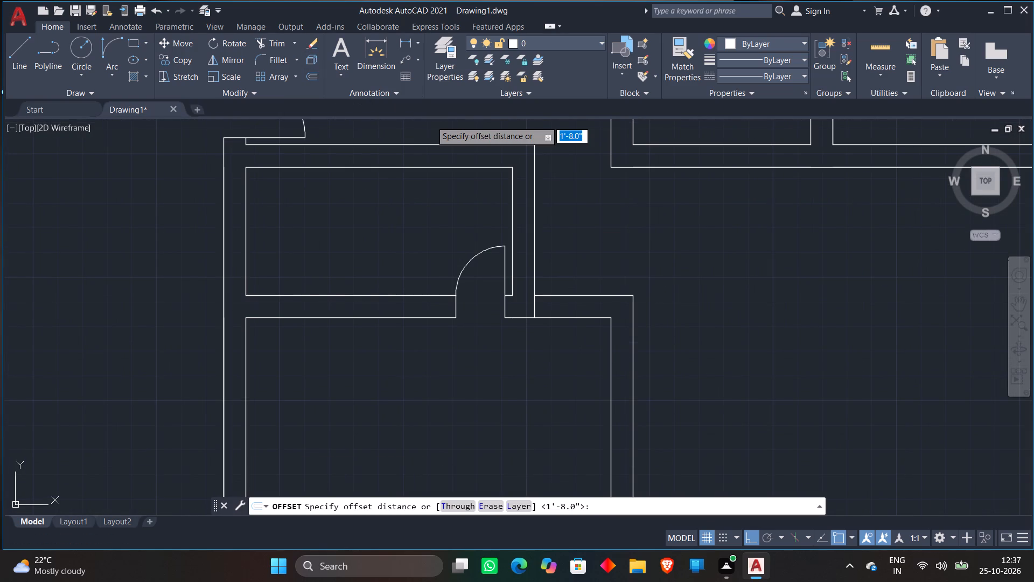
key("3")
key("BackSpace")
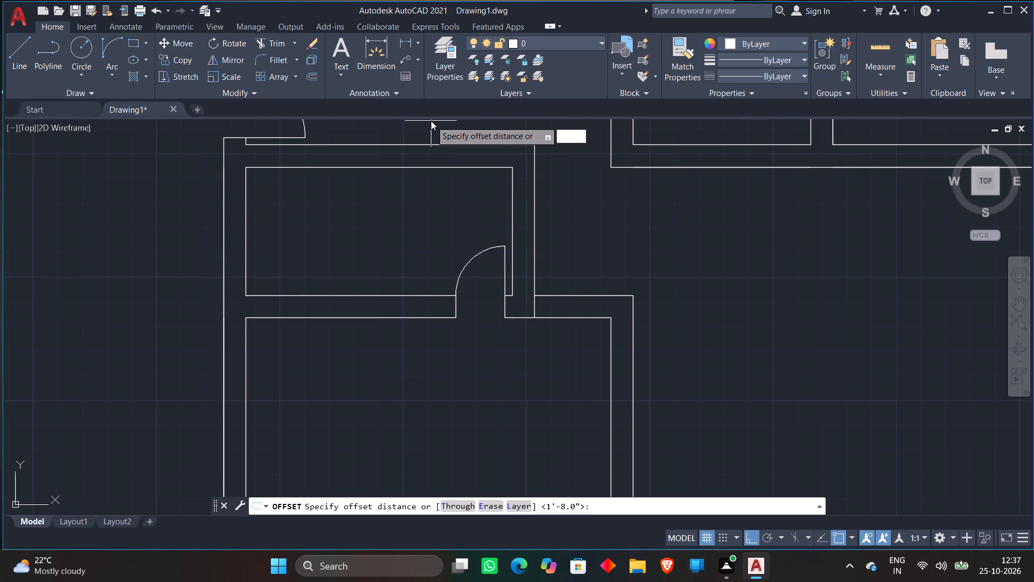
type("2\"")
key("Return")
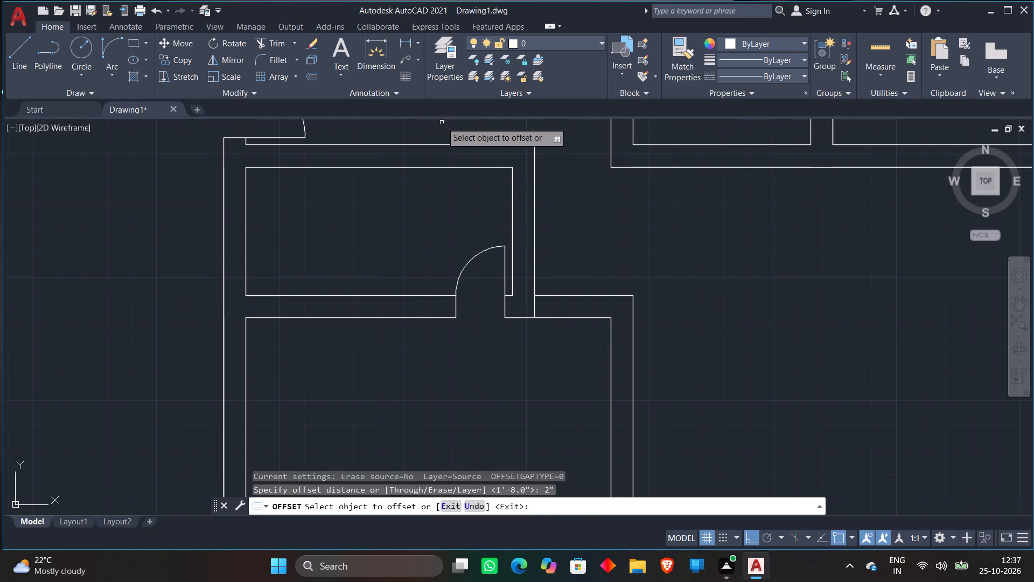
left_click(609, 336)
left_click(540, 348)
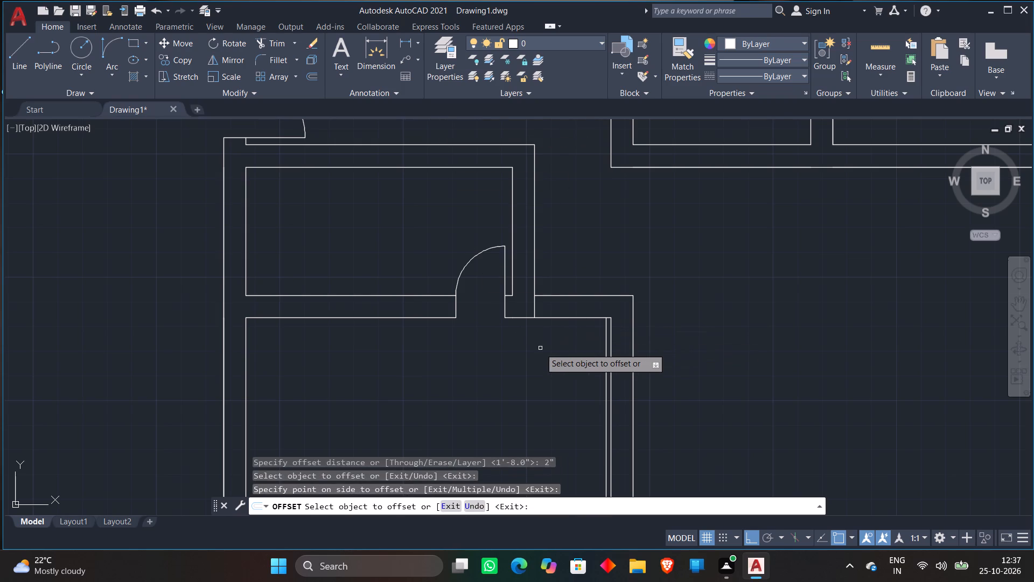
key("space")
Extend the 2" offset line in the lower room up to the shared wall's upper line.
type("EX")
key("space")
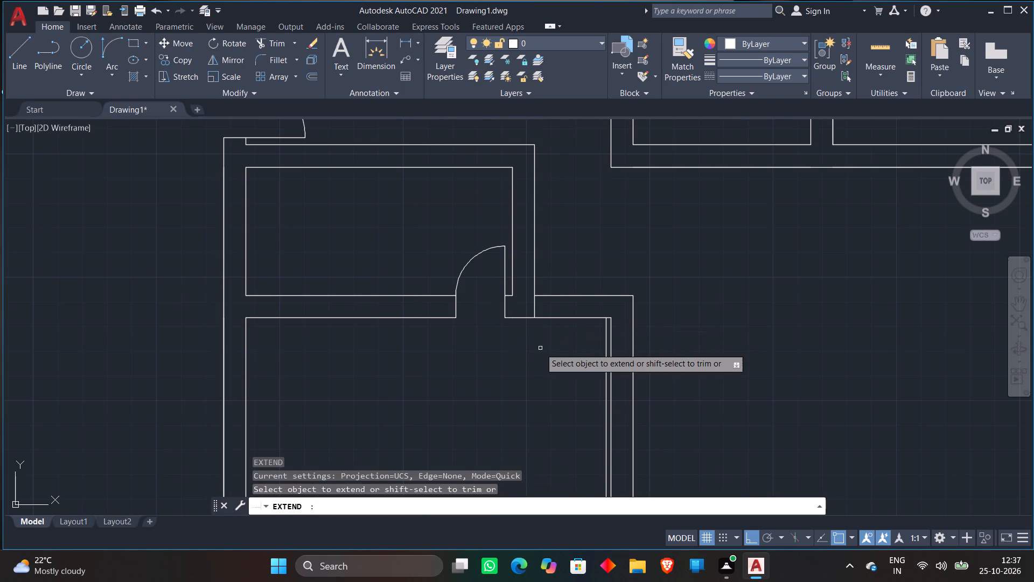
scroll(583, 316, "up", 3)
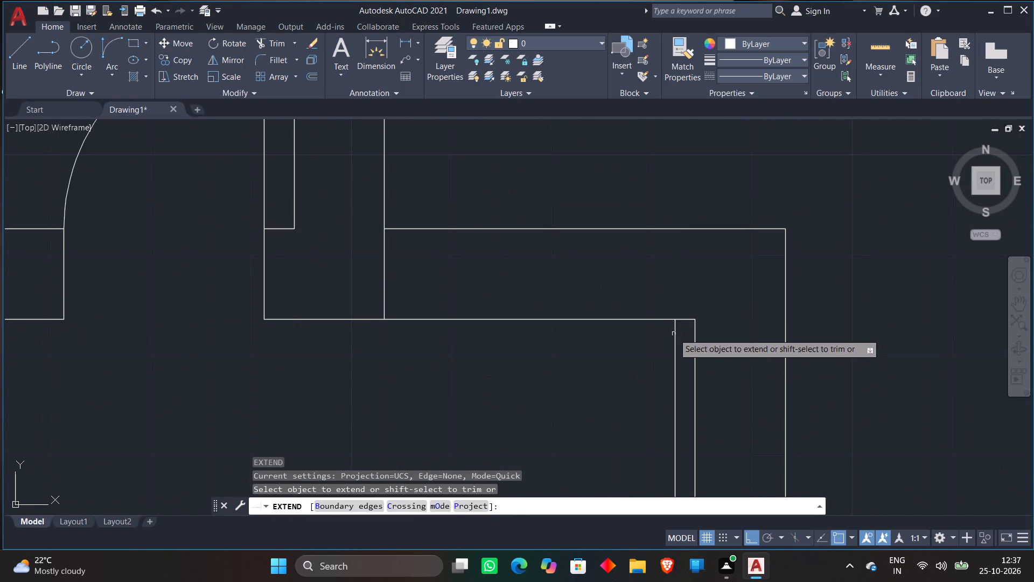
left_click(674, 334)
key("space")
Offset the extended line 2' toward the existing door and the shared wall's lower line 2' down into the lower room.
type("O")
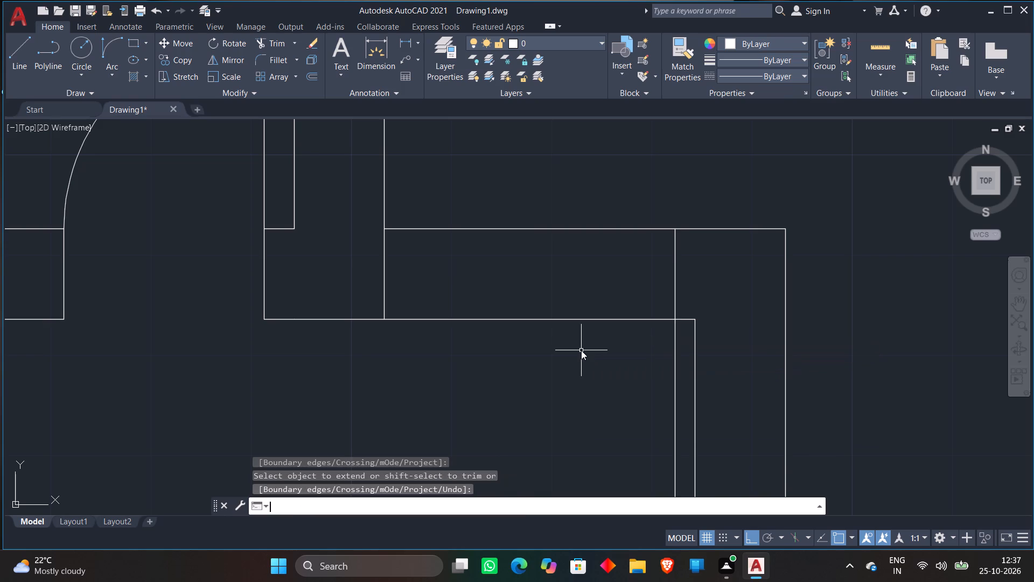
key("Return")
type("2'")
key("Return")
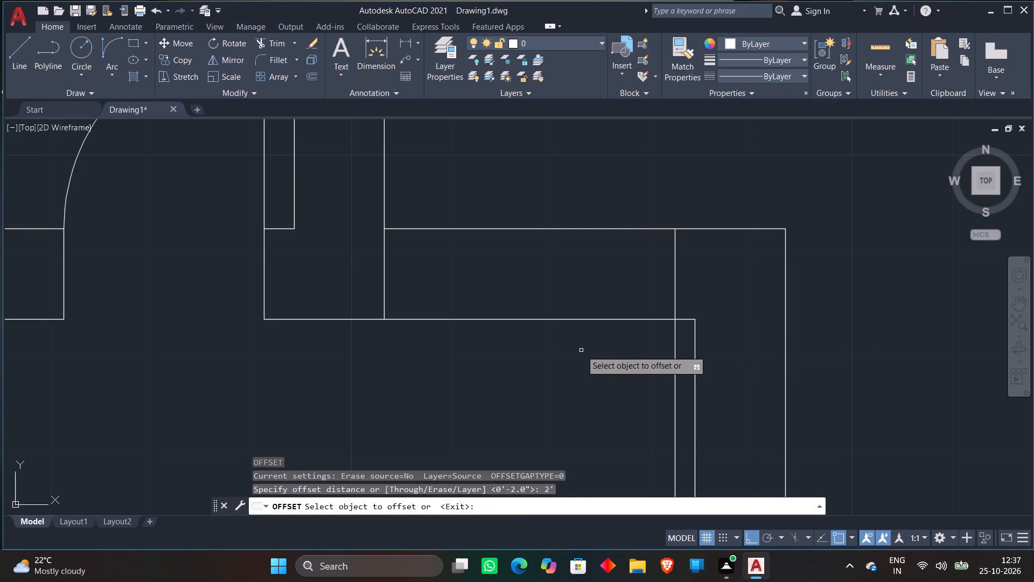
left_click(674, 287)
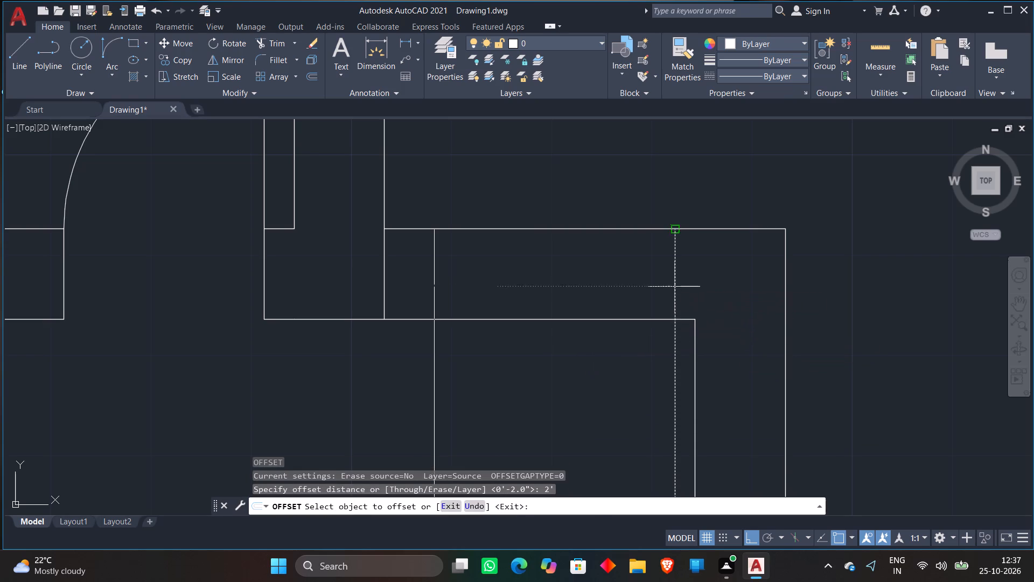
left_click(506, 280)
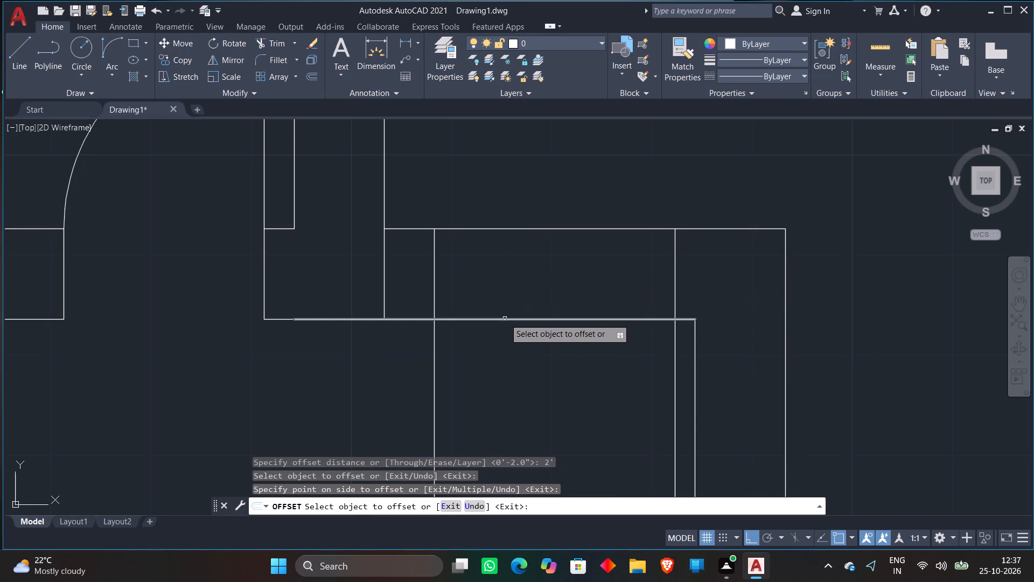
left_click(505, 318)
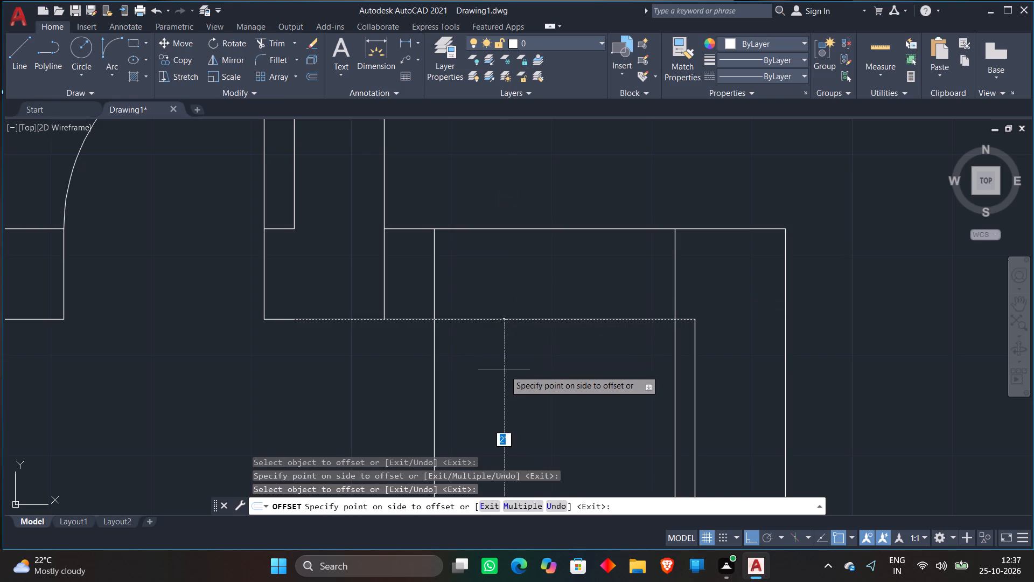
left_click(505, 370)
scroll(522, 315, "down", 3)
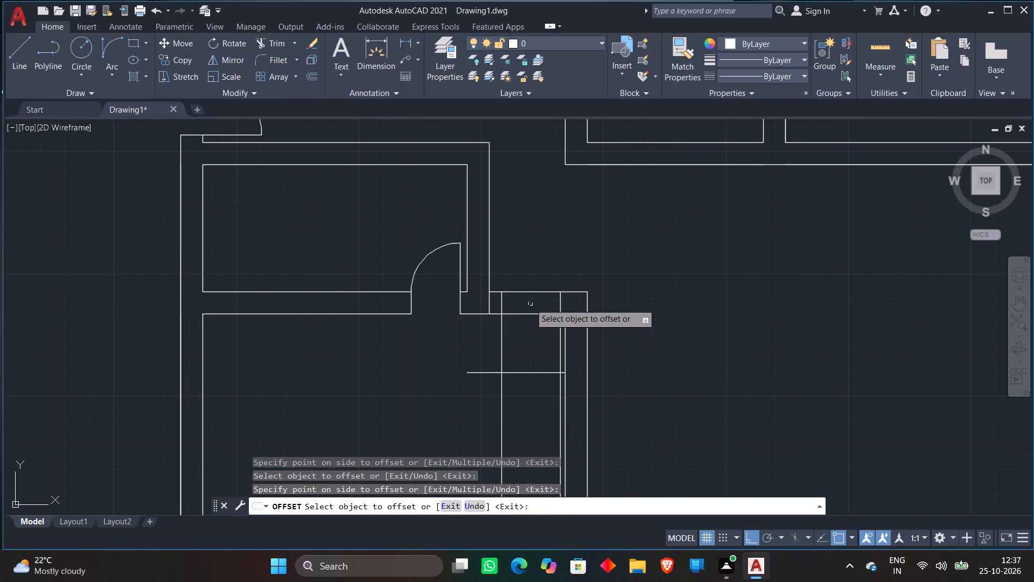
Trim the small room's outer side wall line where it crosses inside the shared wall.
left_click(278, 39)
scroll(497, 316, "up", 2)
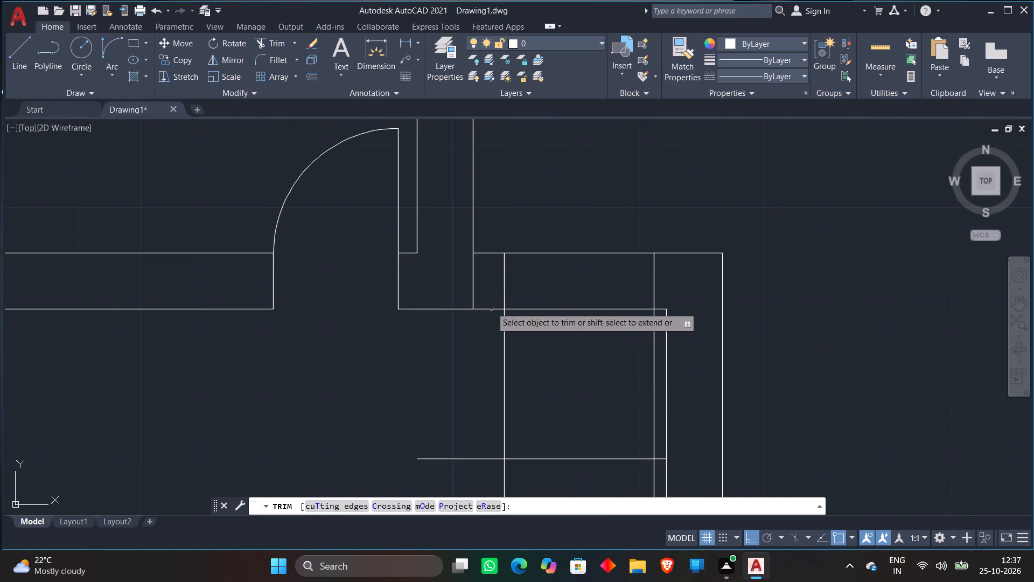
left_click(477, 293)
left_click(452, 291)
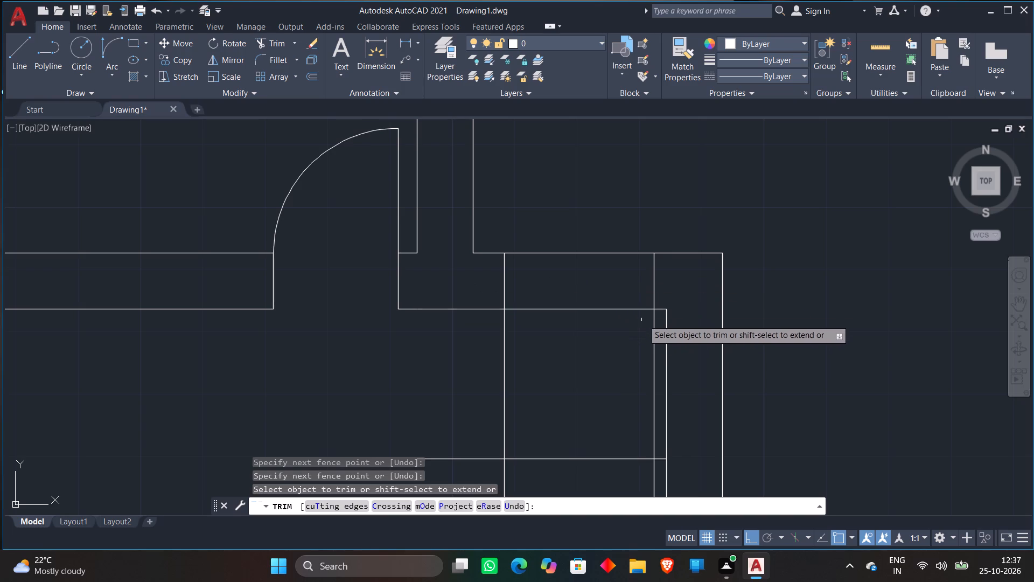
key("space")
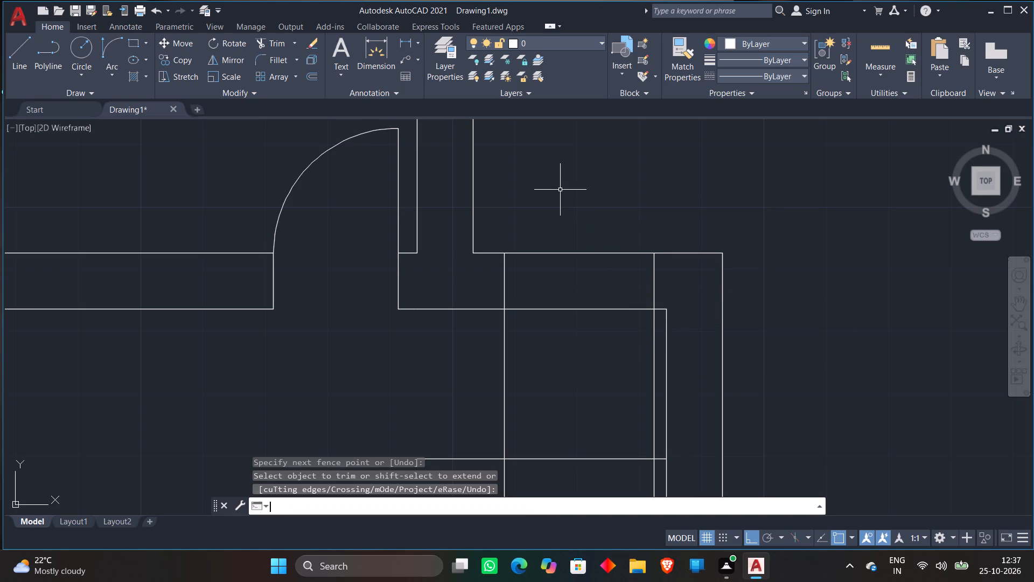
Draw the door swing arc from the 2' opening's jamb on the shared wall's lower line to the leaf end 2' below.
scroll(567, 177, "down", 2)
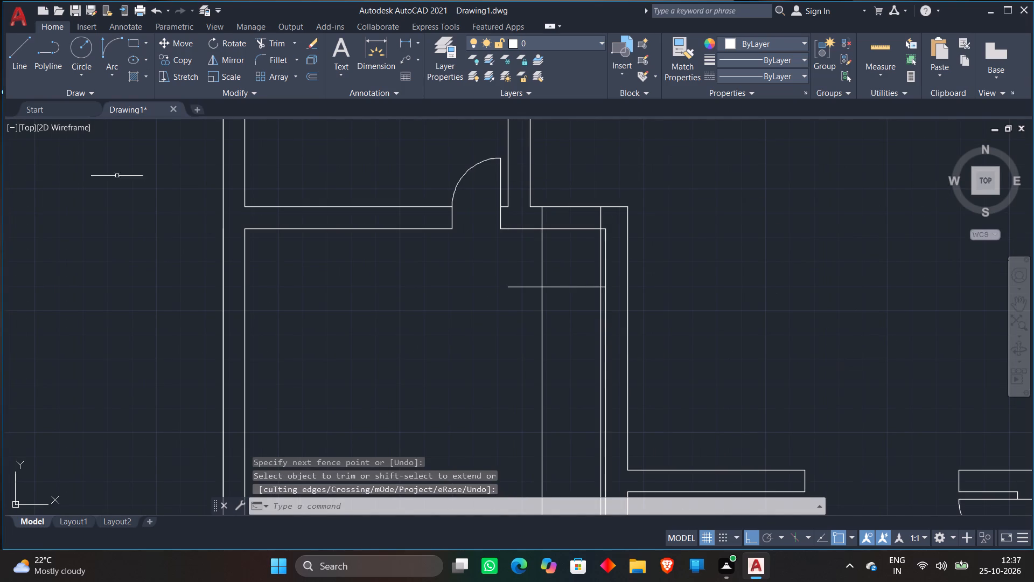
left_click(112, 52)
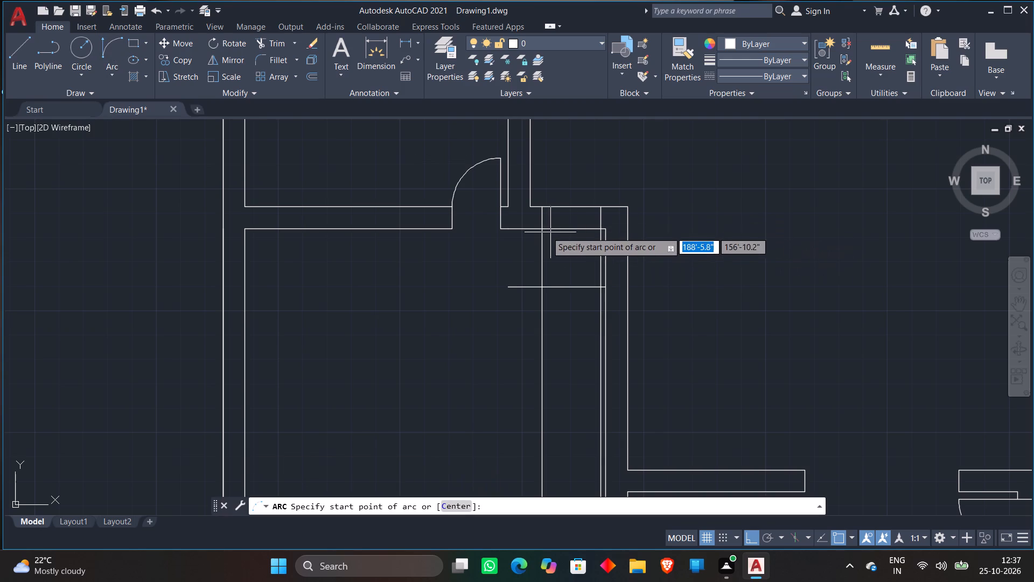
scroll(571, 202, "up", 1)
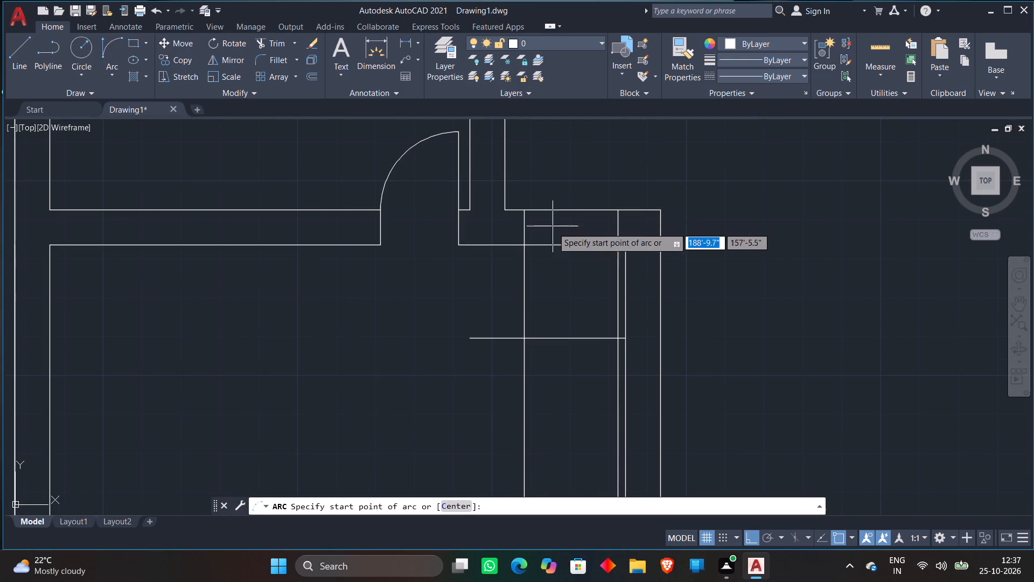
left_click(526, 243)
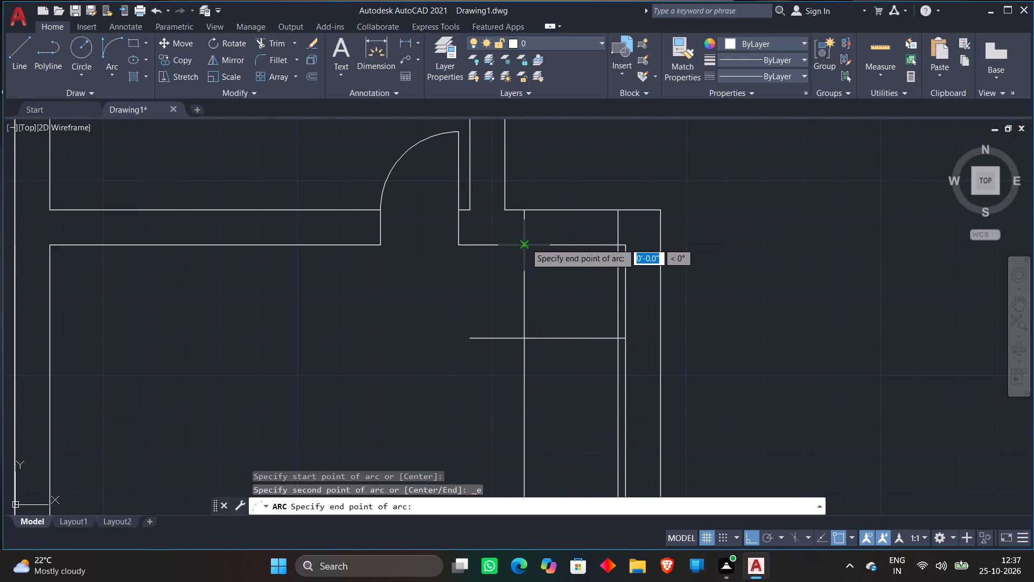
left_click(618, 341)
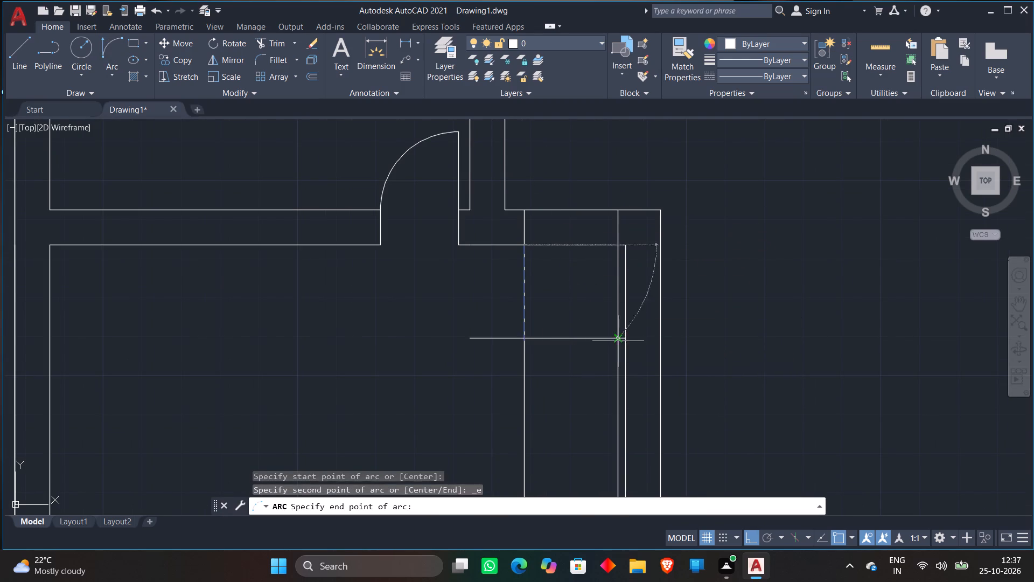
left_click(453, 363)
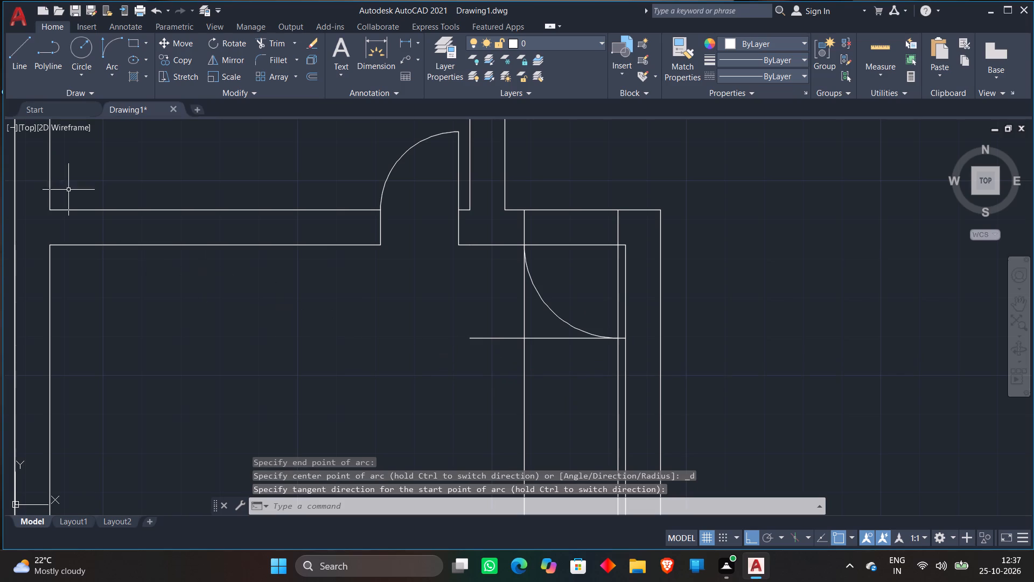
Trim both shared wall lines across the new door opening and the excess offset lines around the arc, keeping the jambs and leaf.
left_click(263, 41)
left_click(565, 194)
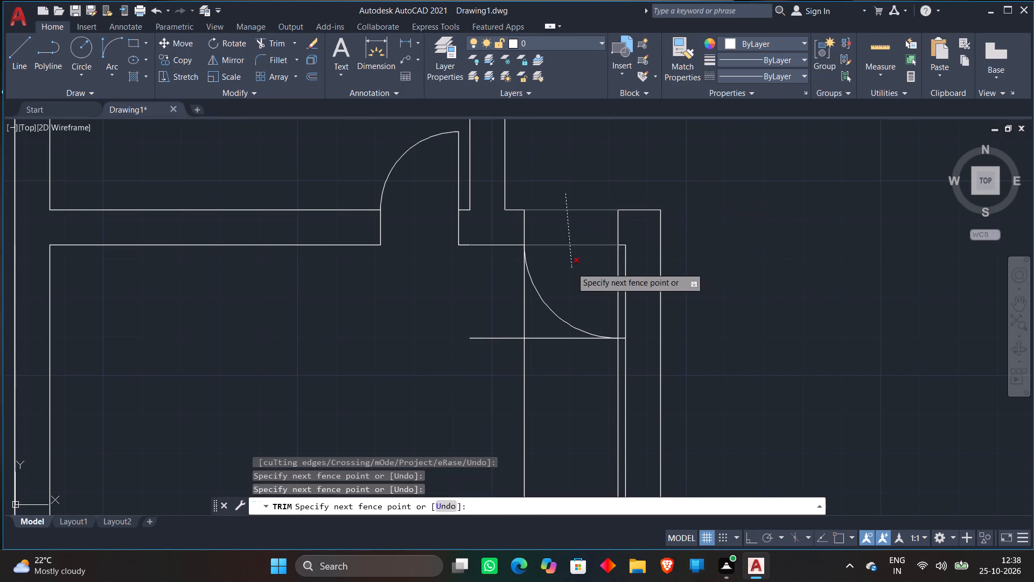
left_click(571, 272)
left_click(498, 294)
left_click(576, 371)
left_click(456, 328)
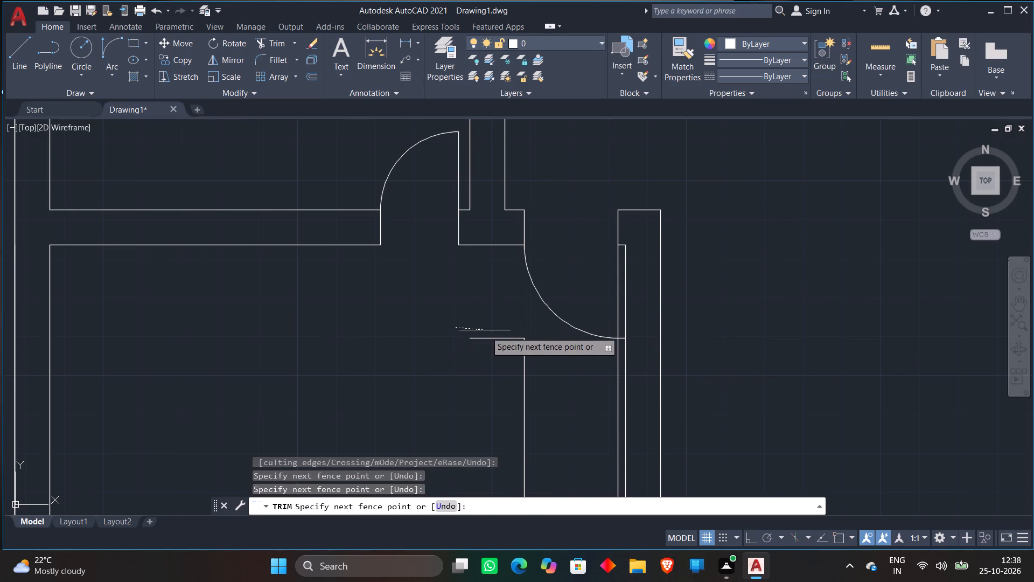
left_click(532, 363)
scroll(591, 356, "up", 3)
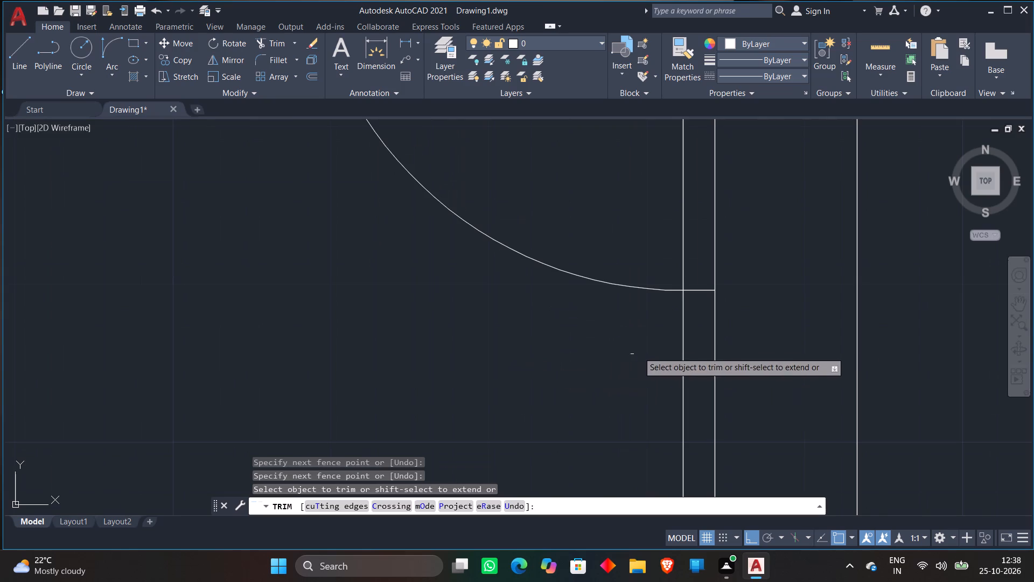
left_click(706, 282)
left_click(672, 353)
scroll(596, 339, "down", 4)
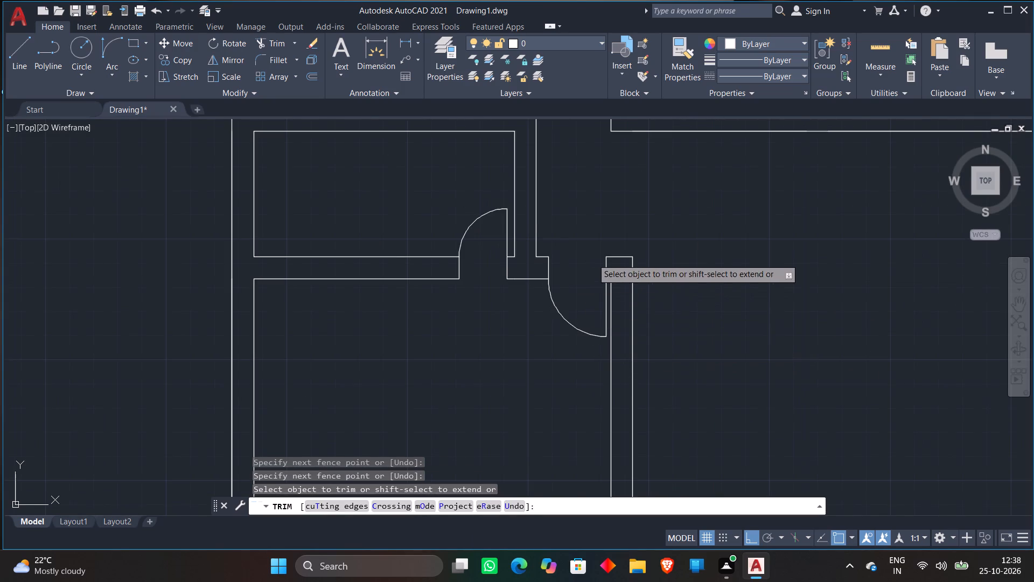
scroll(597, 254, "down", 1)
key("space")
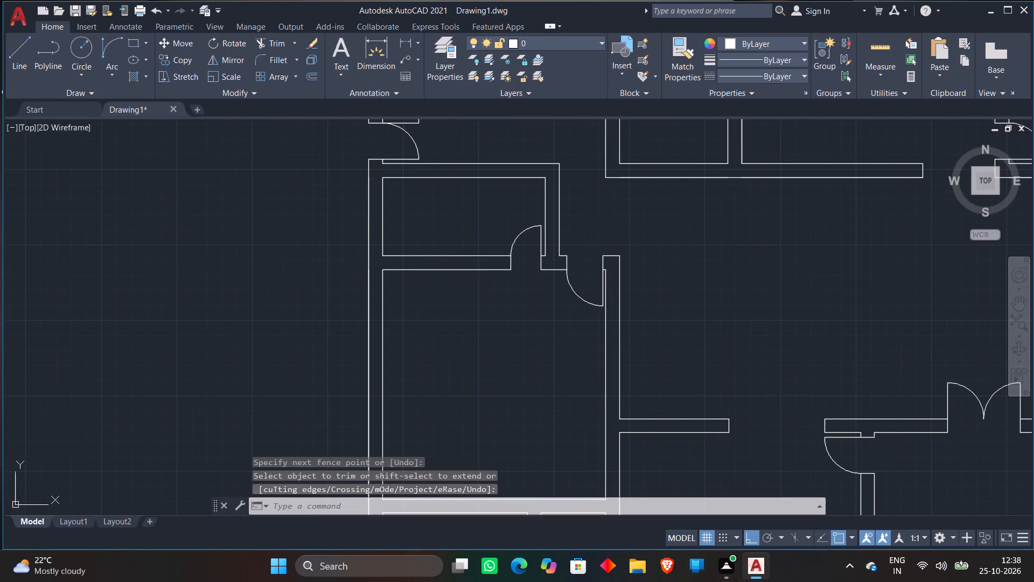
Offset the bottom wall line of the wider of the two small adjoining rooms 3" toward the inside of the room.
scroll(598, 192, "down", 2)
scroll(639, 289, "up", 2)
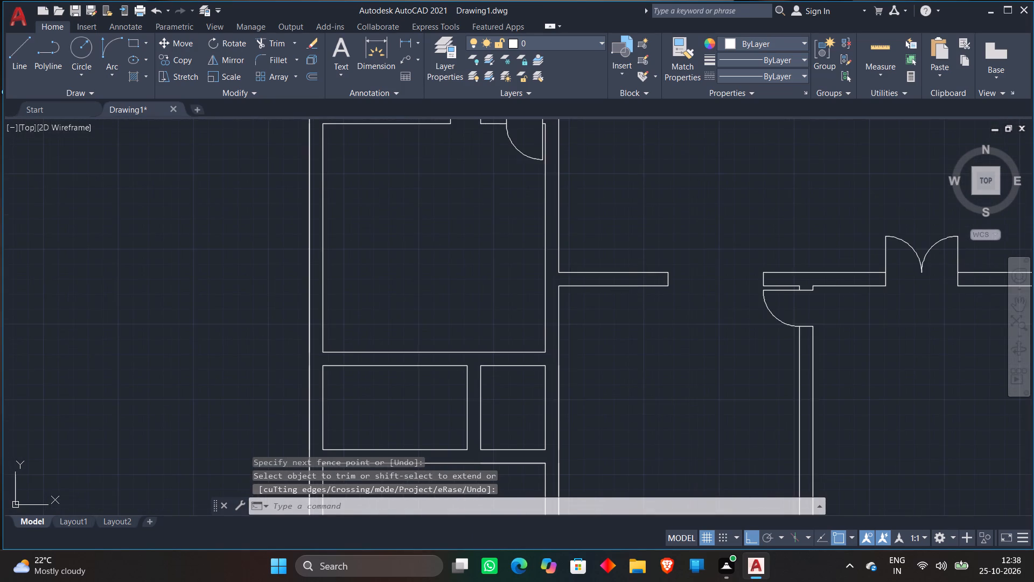
scroll(404, 242, "down", 1)
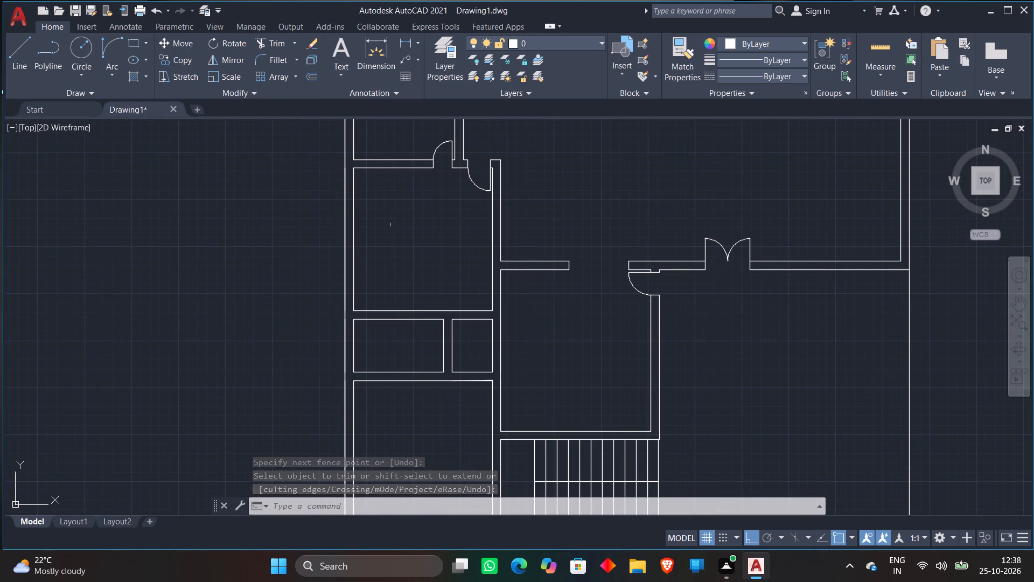
middle_click_drag(473, 289, 479, 268)
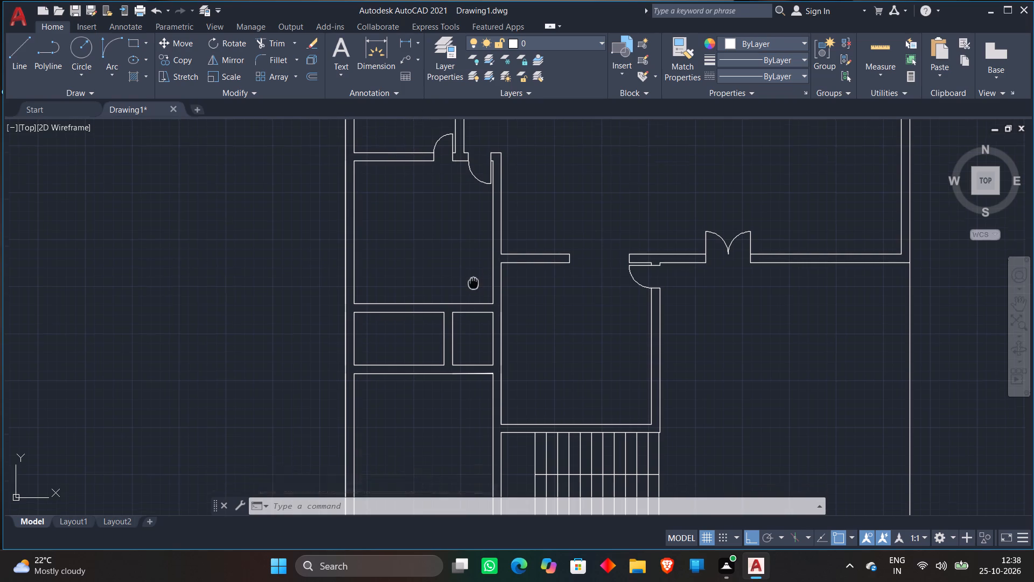
middle_click_drag(479, 268, 507, 230)
scroll(487, 272, "up", 2)
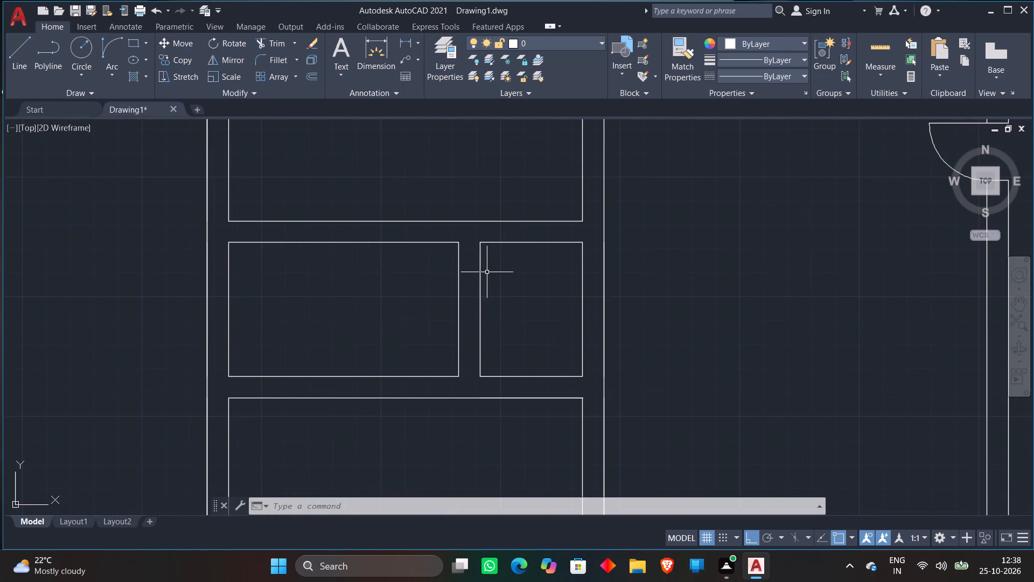
scroll(487, 272, "up", 1)
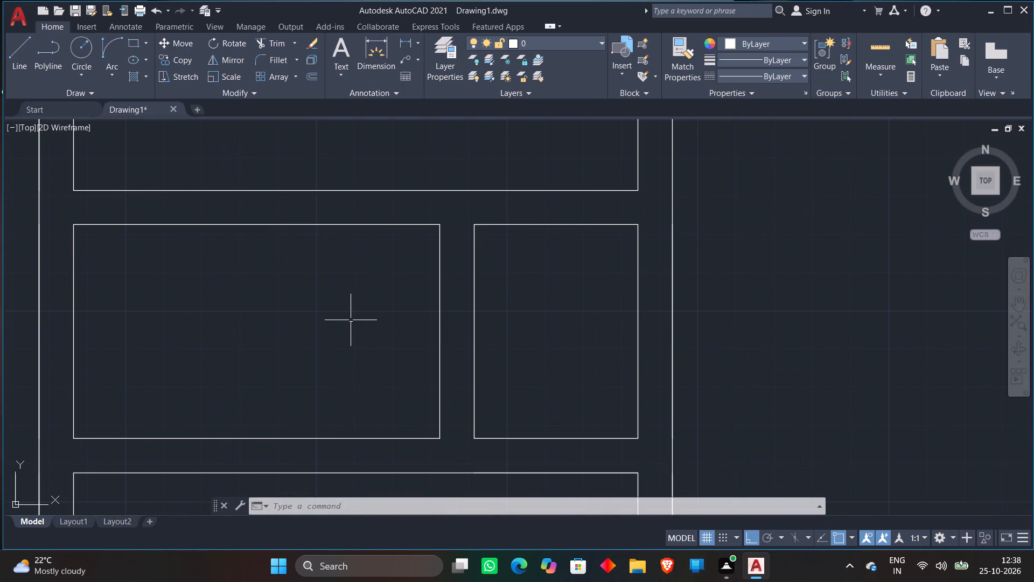
key("o")
key("Return")
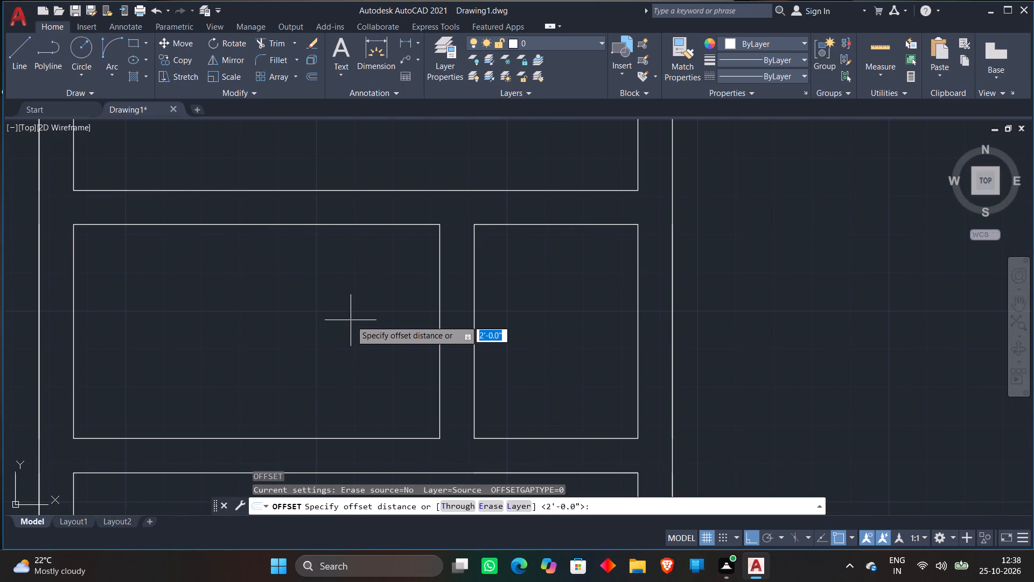
key("3")
key("shift+quotedbl")
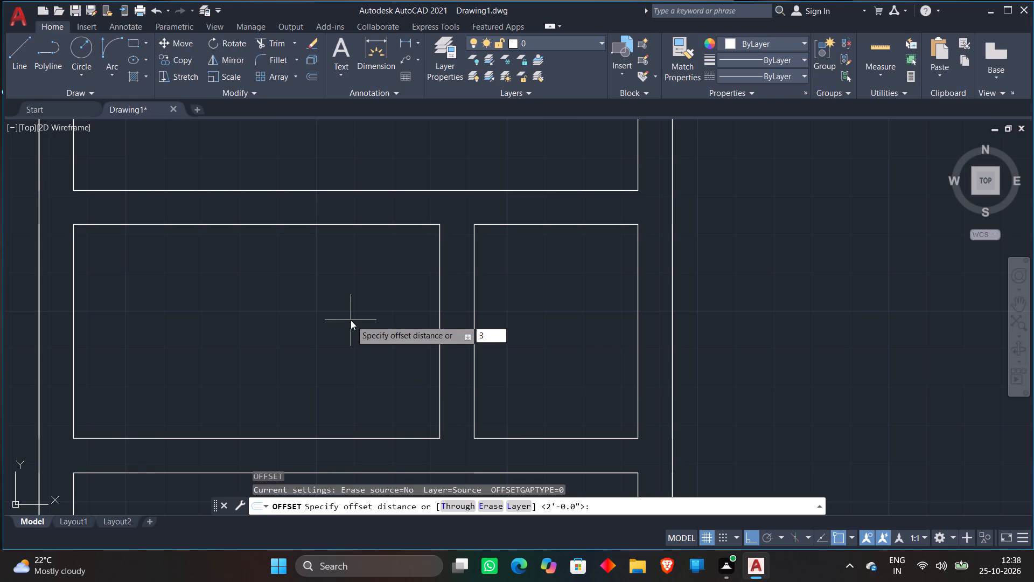
key("Return")
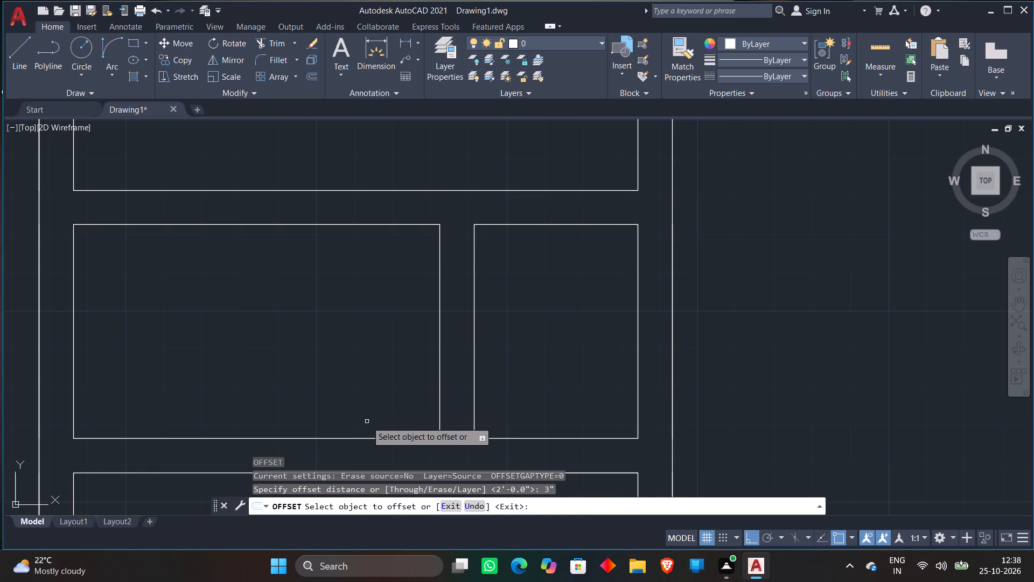
left_click(366, 439)
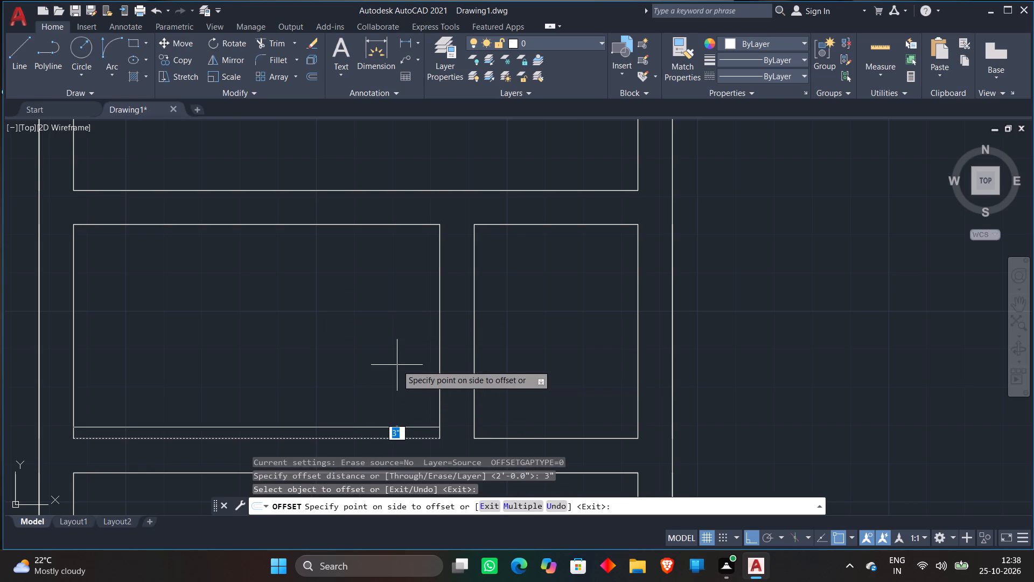
key("Return")
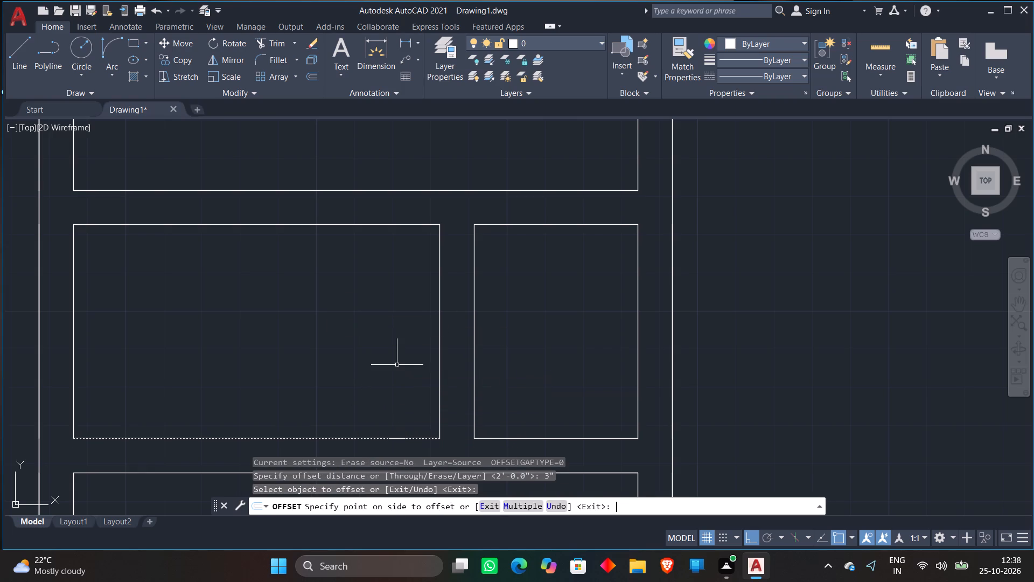
key("o")
key("Return")
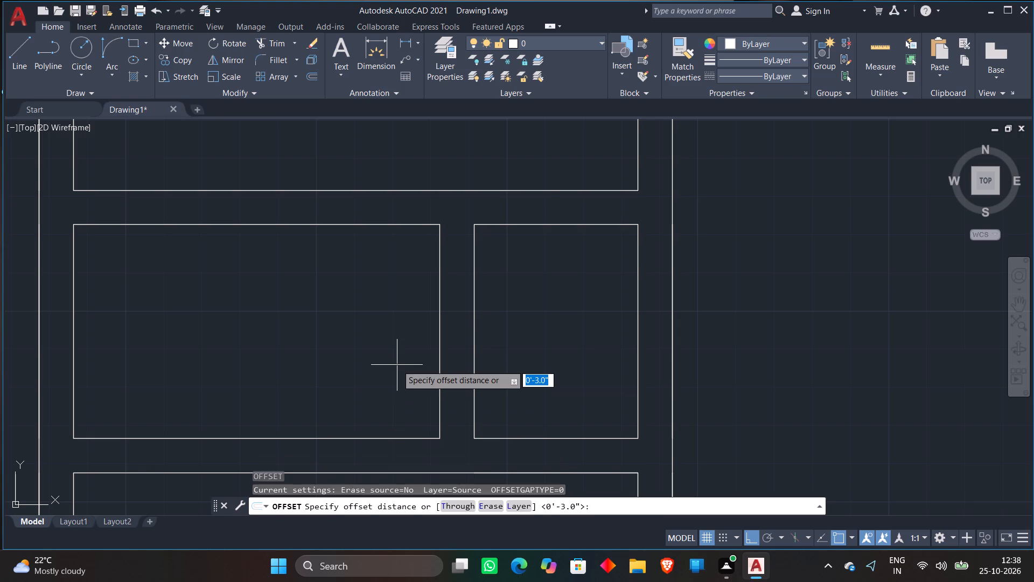
key("Return")
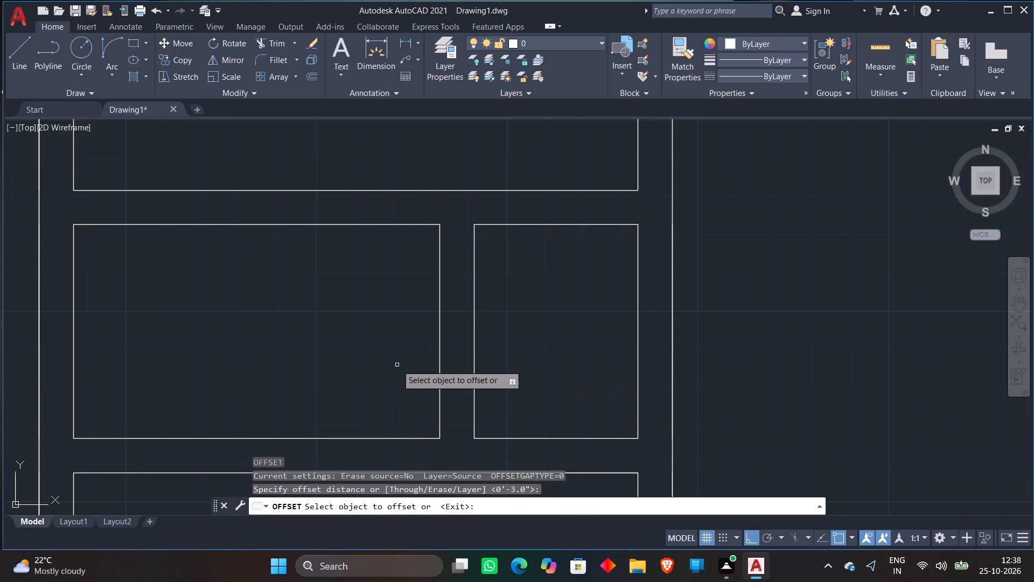
left_click(319, 438)
left_click(347, 363)
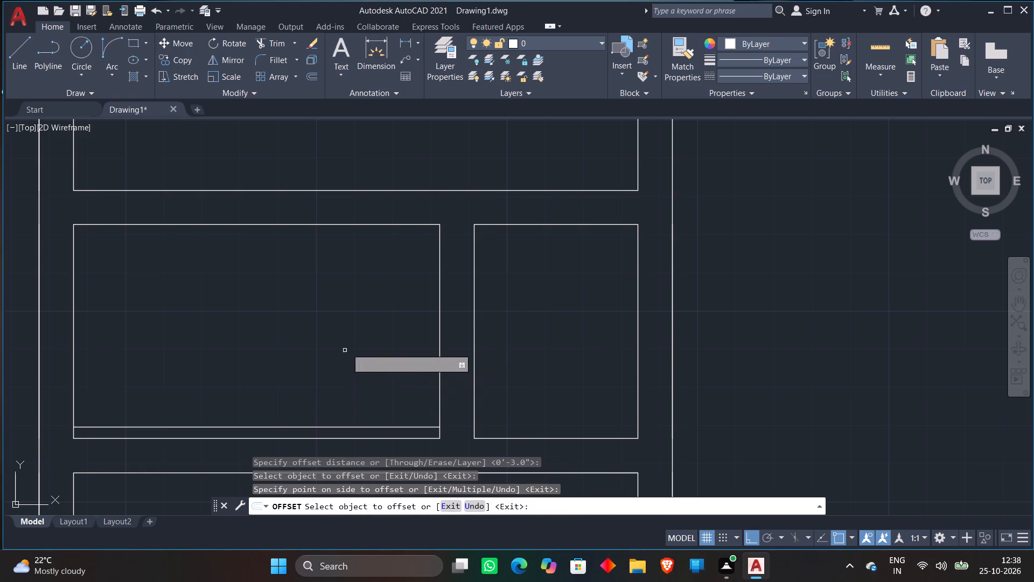
Extend the 3" offset line across the wall between the two small rooms to the narrower room's side line.
left_click(296, 43)
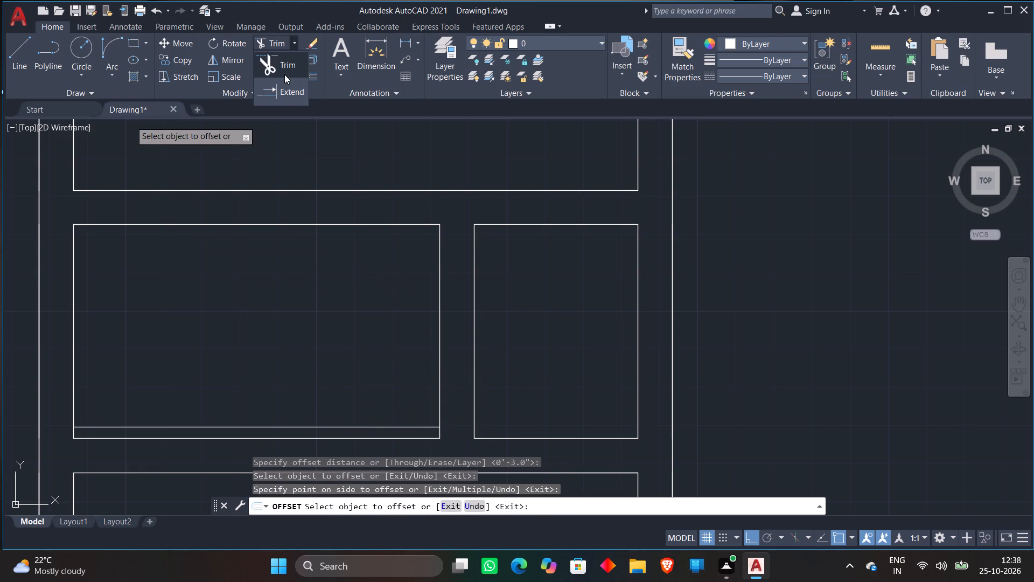
left_click(282, 86)
scroll(323, 168, "down", 2)
scroll(347, 275, "up", 2)
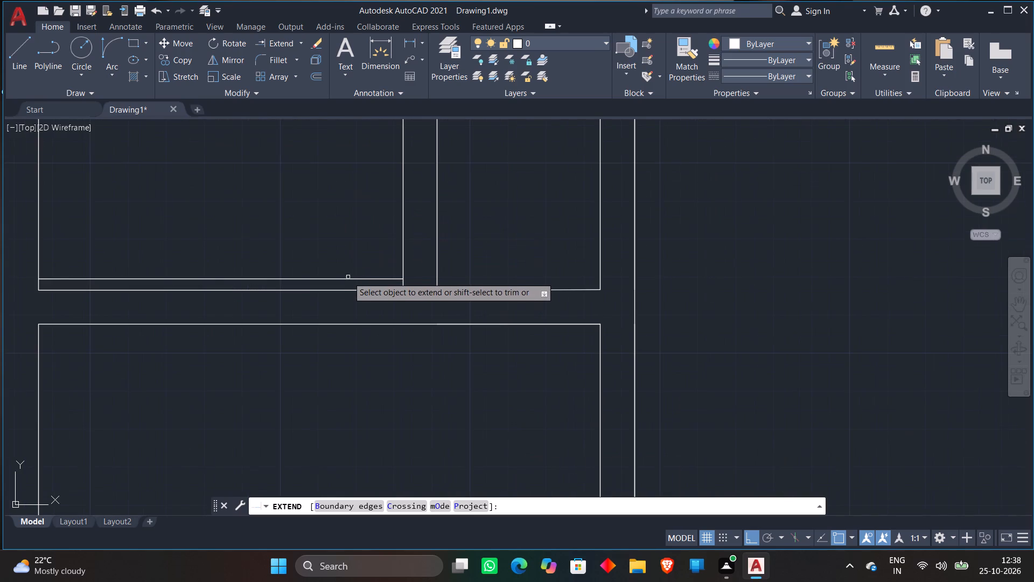
left_click(348, 279)
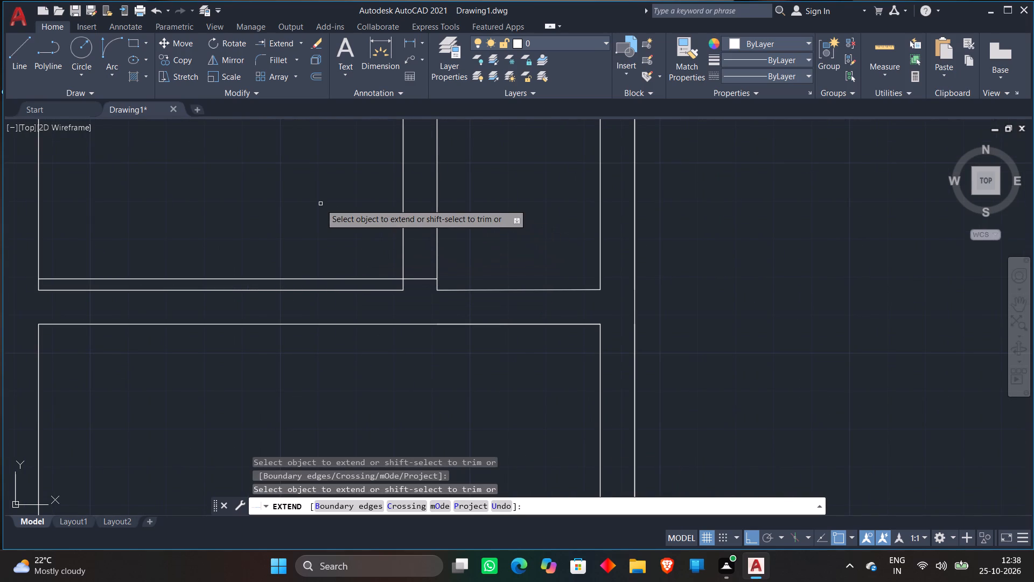
key("space")
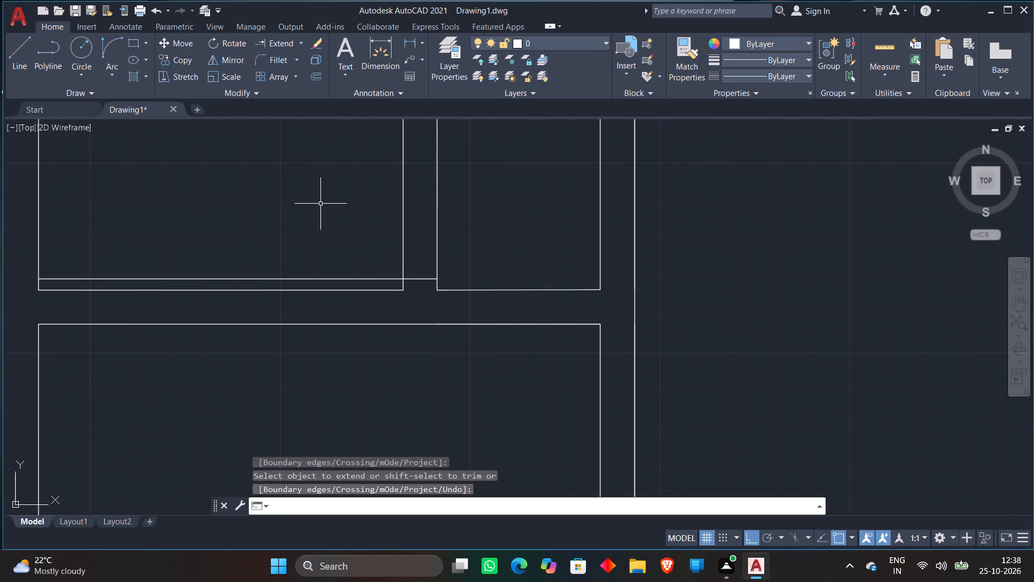
Offset the extended jamb line 1'8" upward and the wider room's side wall line 1'8" into that room.
key("o")
key("Return")
type("1'8")
key("shift+quotedbl")
key("Return")
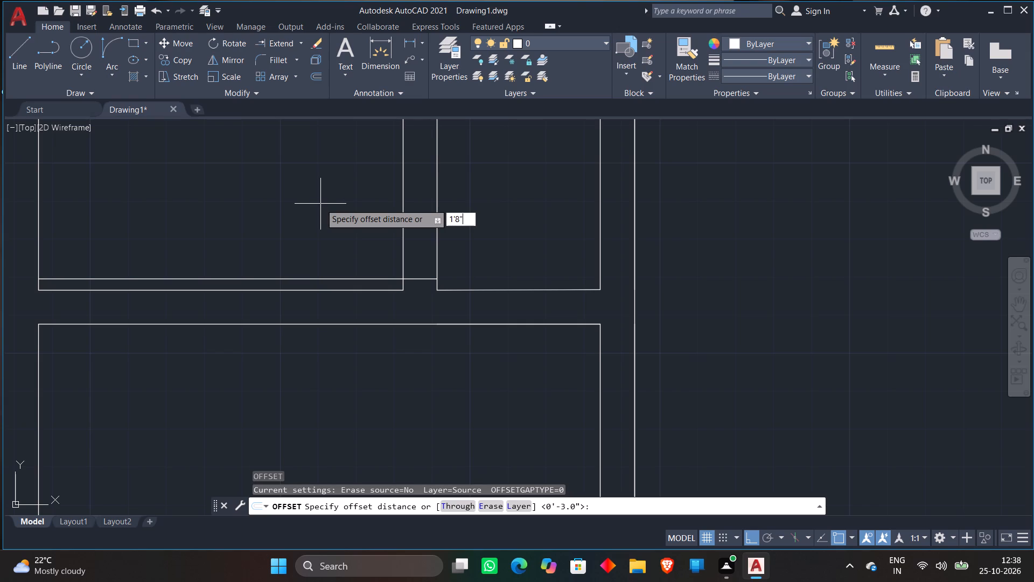
left_click(283, 280)
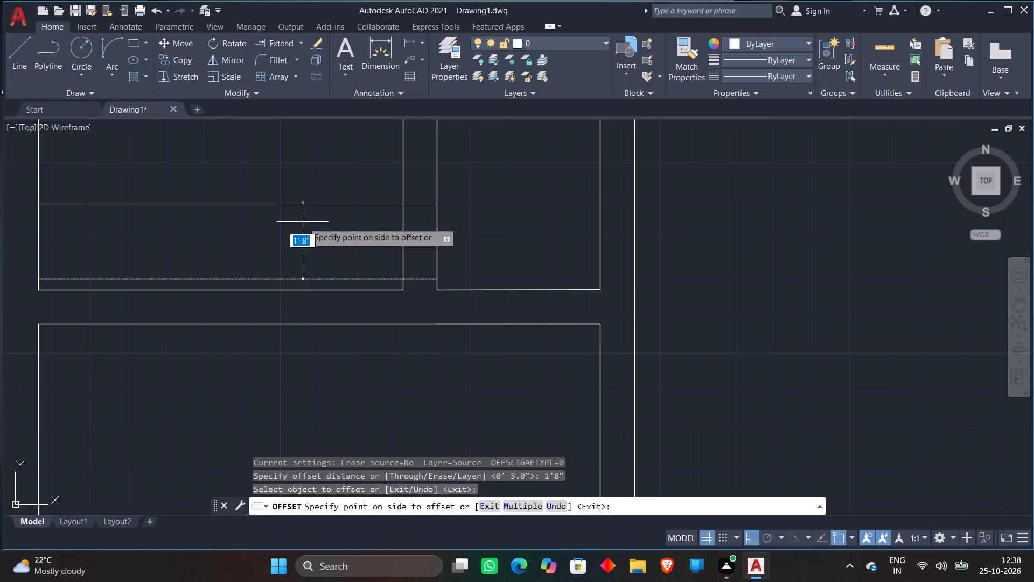
left_click(303, 222)
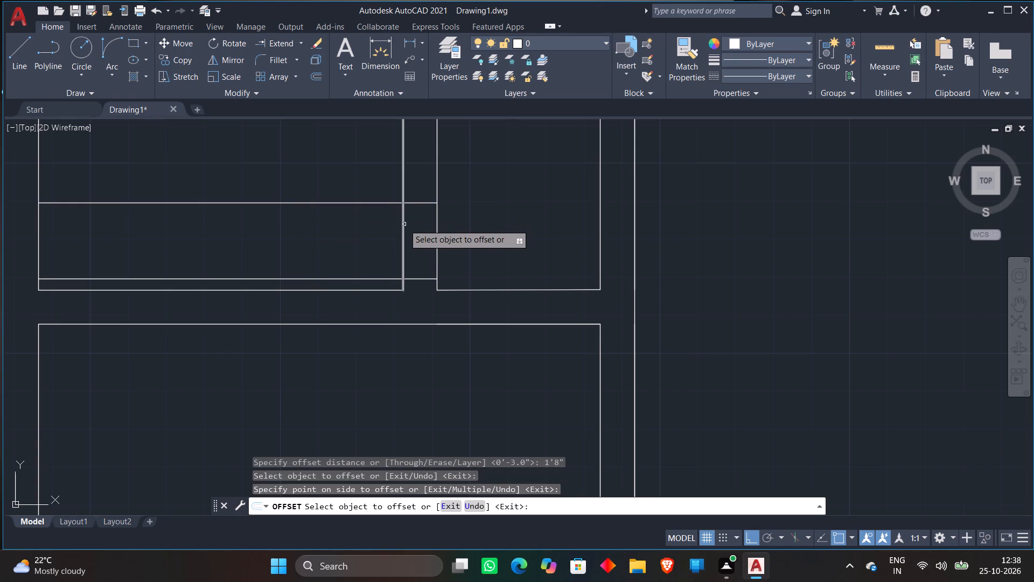
left_click(404, 224)
left_click(229, 228)
Draw the door swing arc from the upper jamb on the wider room's side wall to the leaf end 1'8" inside the room.
scroll(229, 228, "down", 3)
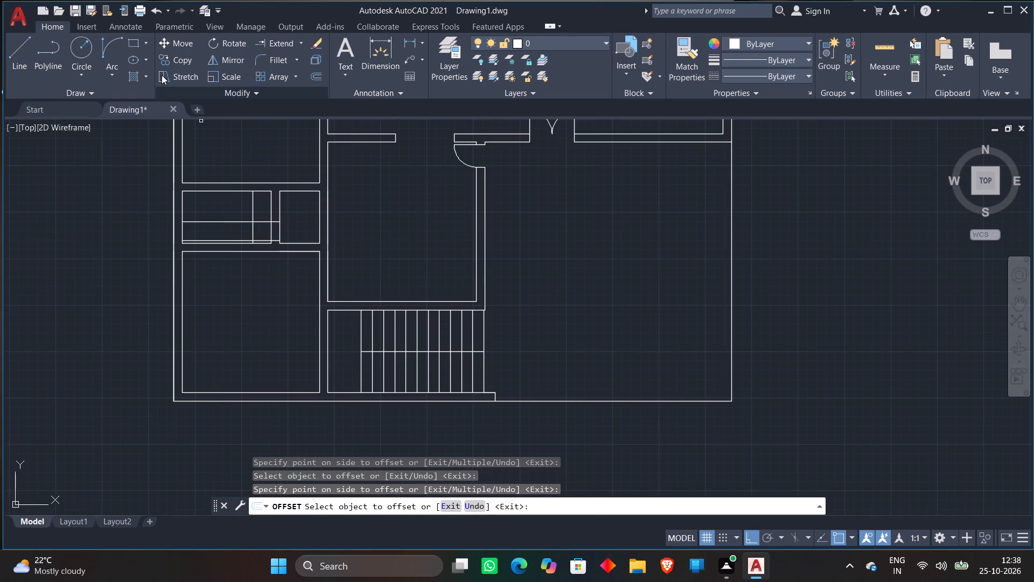
left_click(103, 39)
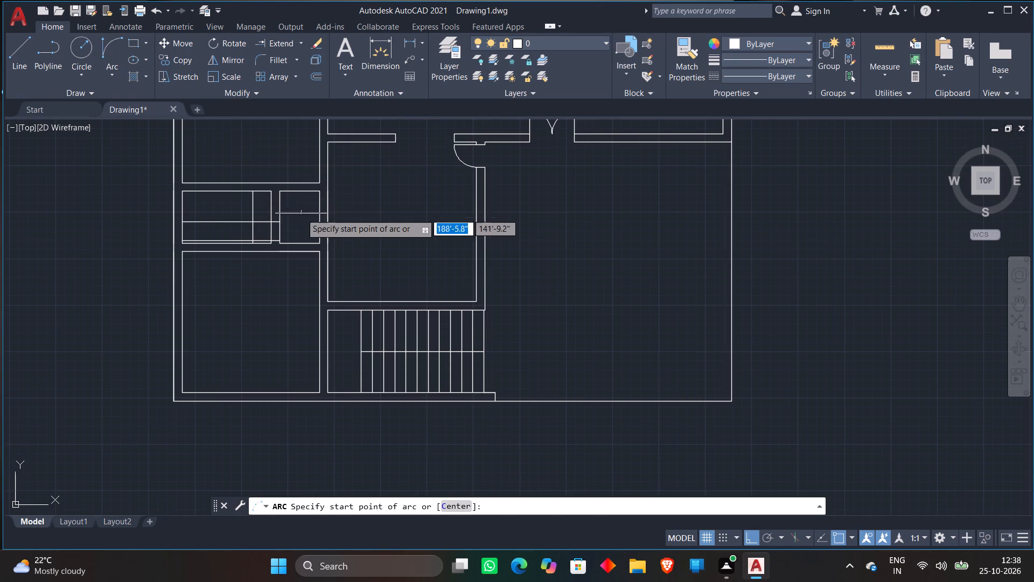
scroll(334, 221, "up", 2)
middle_click_drag(420, 230, 421, 231)
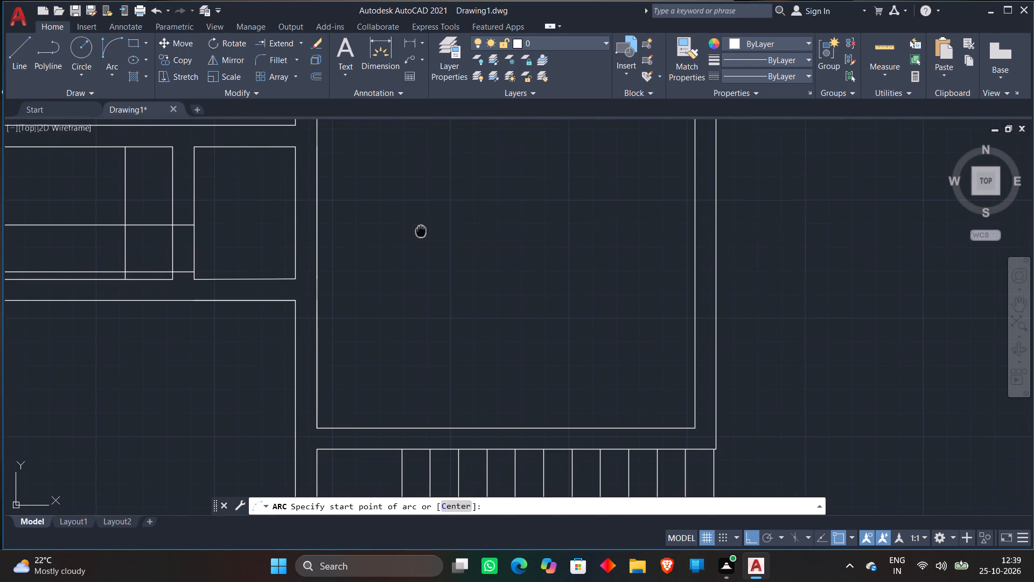
middle_click_drag(421, 231, 597, 259)
scroll(357, 259, "up", 1)
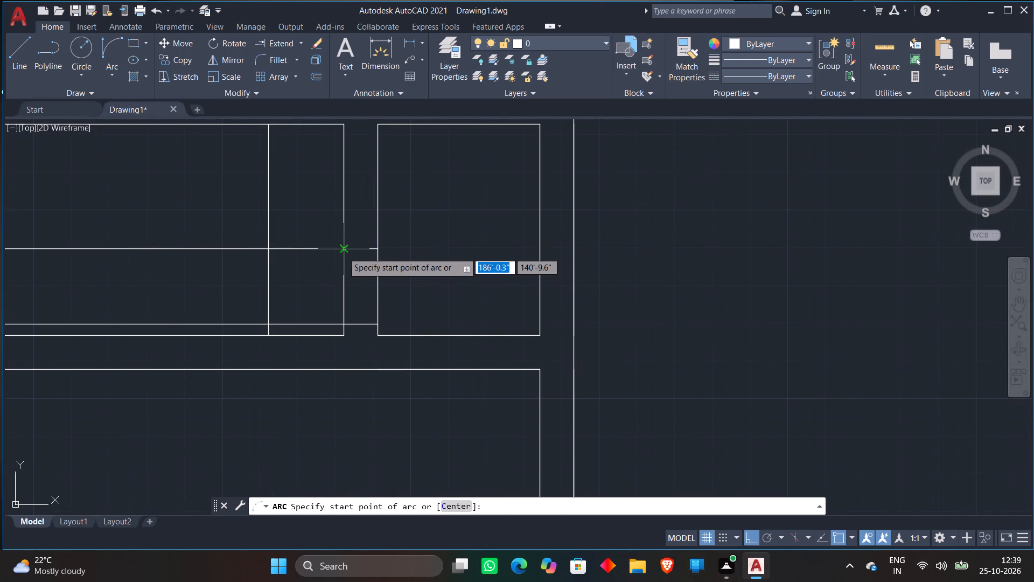
left_click(343, 252)
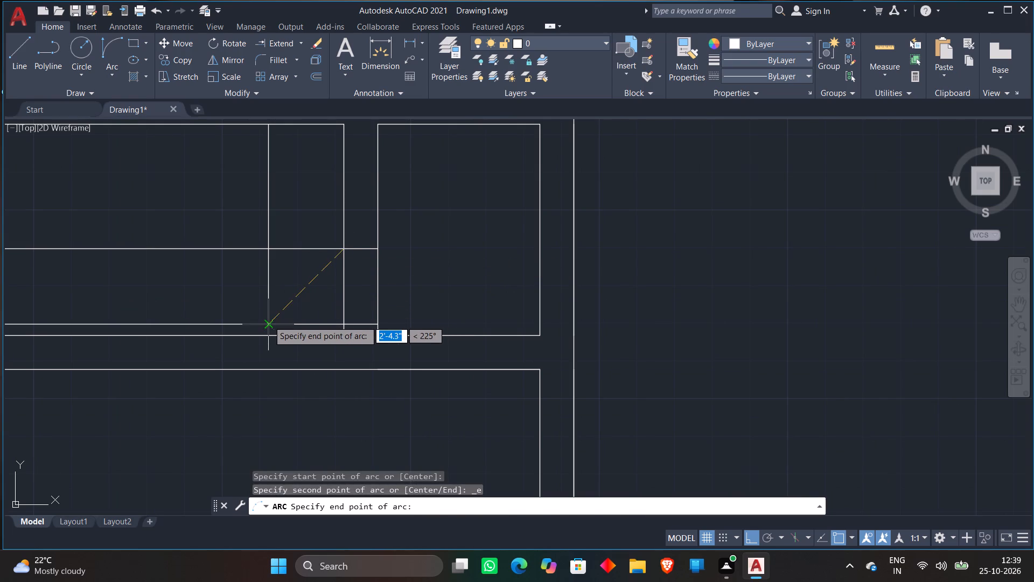
left_click(268, 321)
left_click(169, 247)
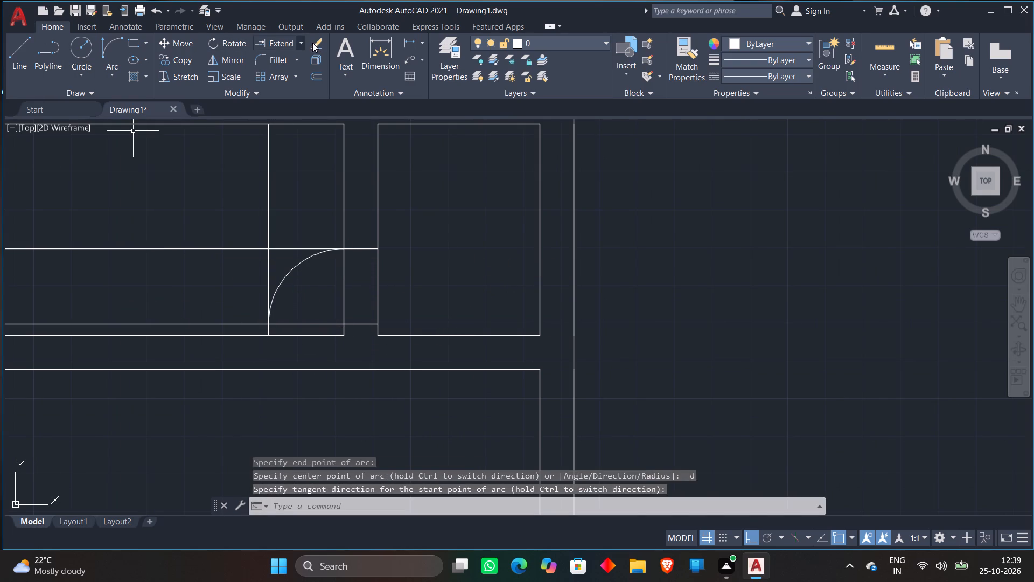
Trim the excess offset lines beyond the swing arc in the wider small room, keeping the jambs and door leaf.
left_click(299, 41)
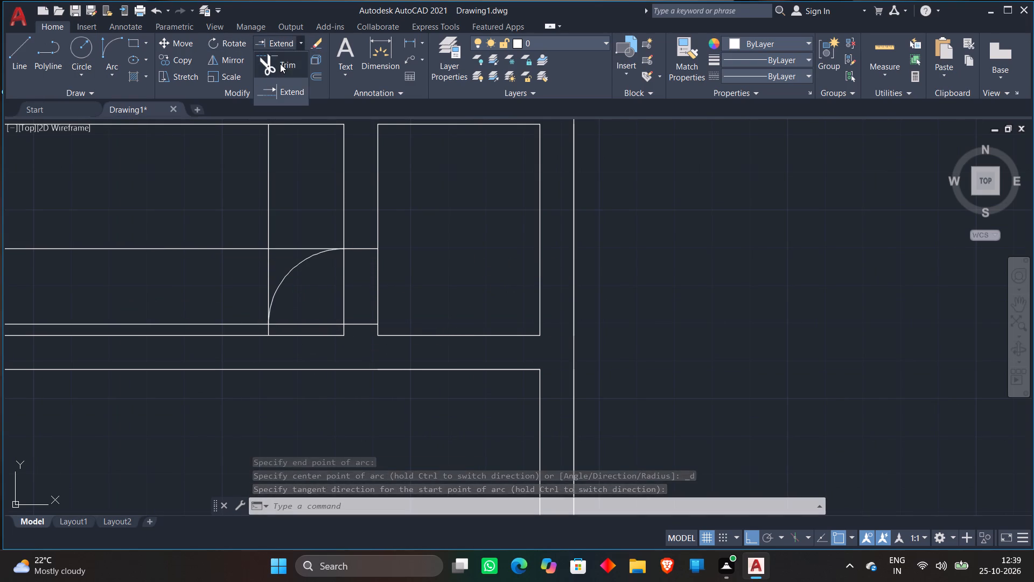
left_click(280, 64)
scroll(253, 185, "up", 1)
left_click(284, 226)
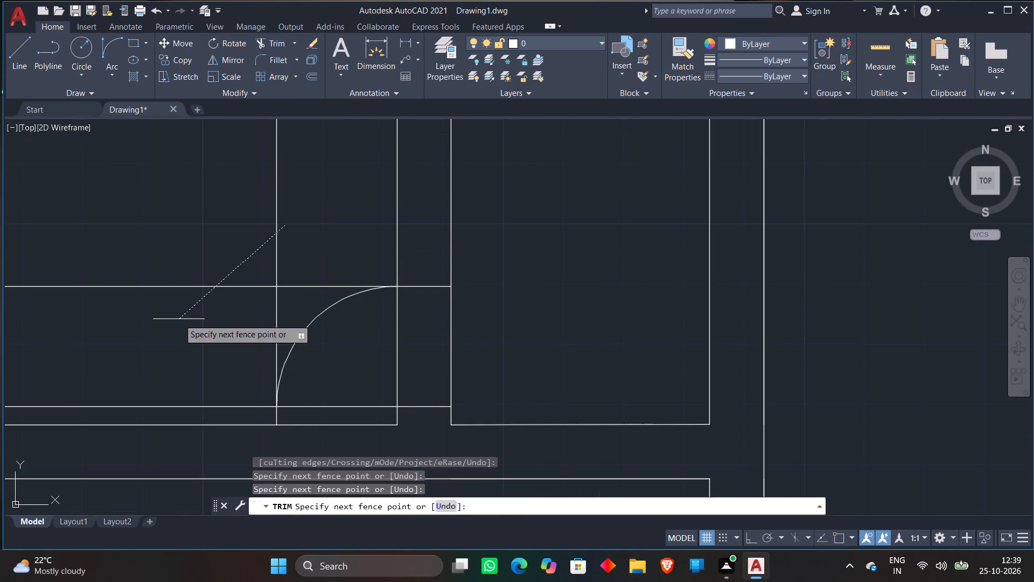
left_click(165, 327)
left_click(301, 271)
left_click(265, 304)
scroll(313, 400, "up", 1)
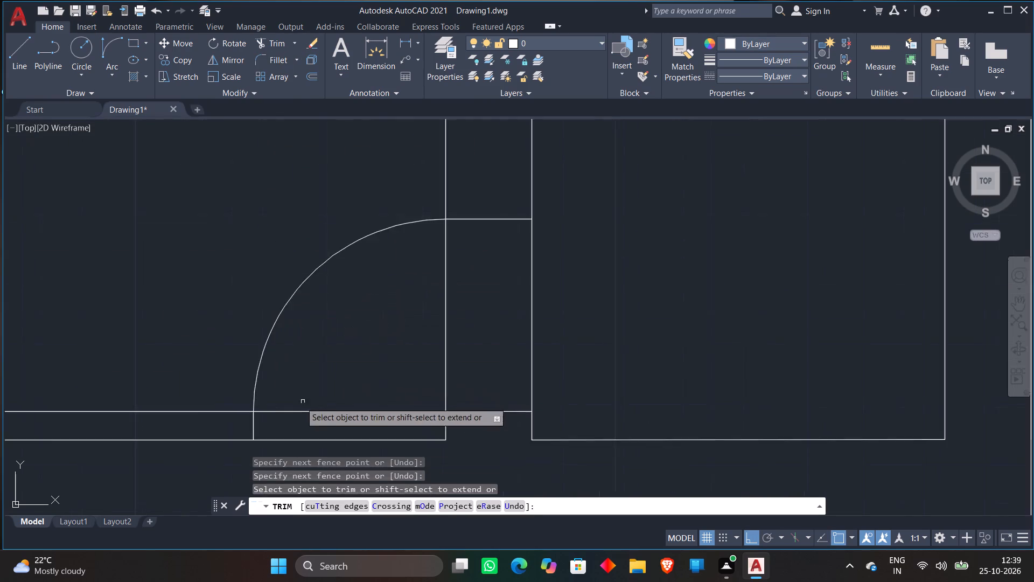
scroll(298, 403, "up", 2)
left_click(178, 385)
left_click(240, 450)
Trim both lines of the wall between the small rooms across the 1'8" door opening.
scroll(233, 343, "down", 4)
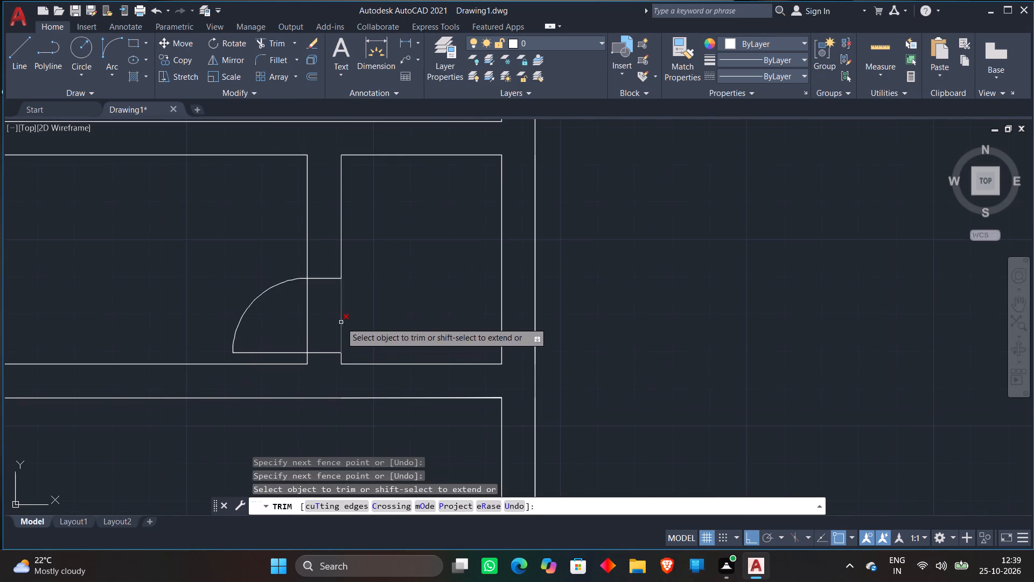
left_click(292, 317)
left_click(411, 309)
scroll(410, 309, "down", 1)
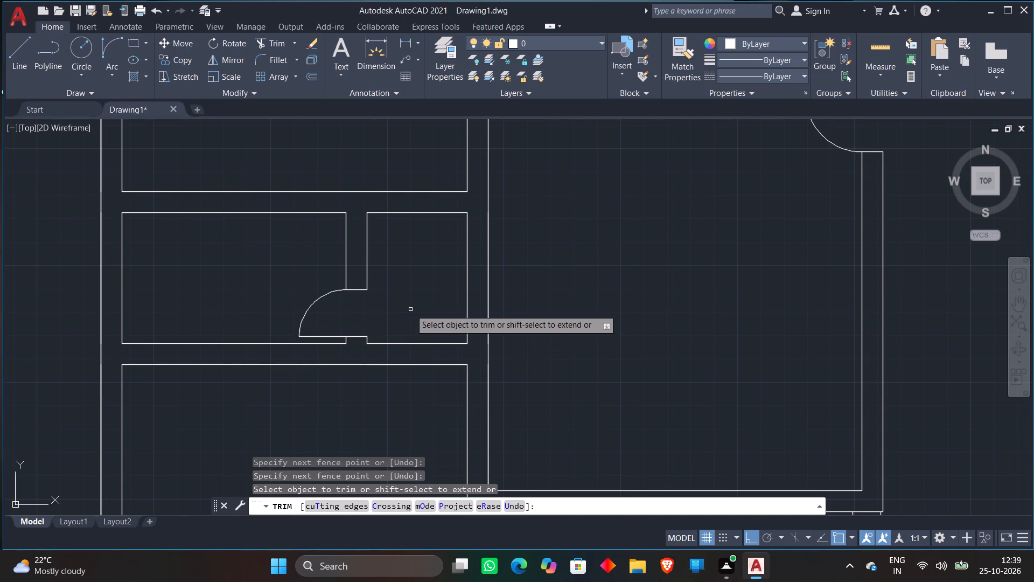
key("space")
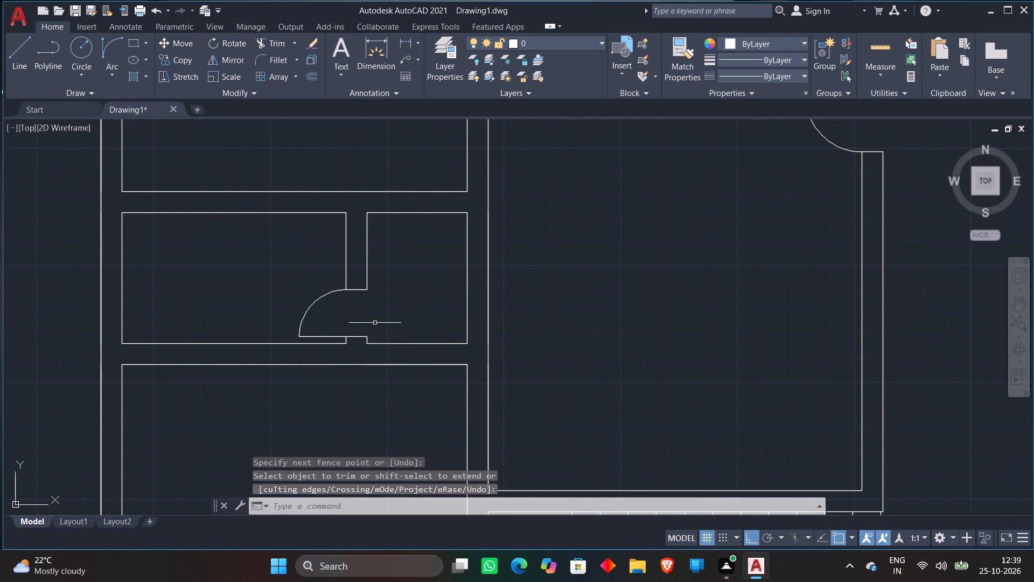
Extend the narrower room's short wall line below the door down to the top wall line of the room beneath.
scroll(375, 323, "up", 1)
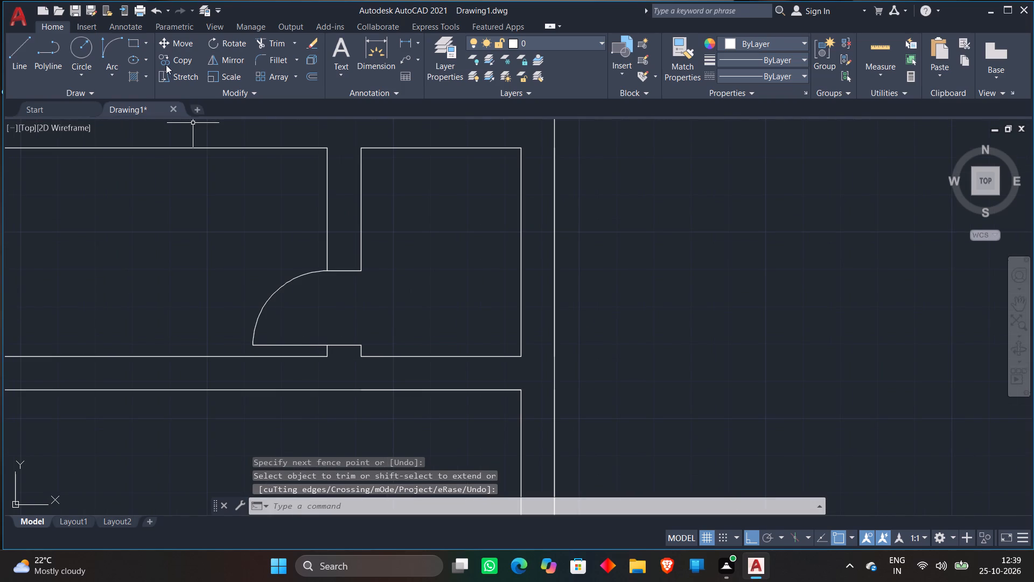
left_click(295, 45)
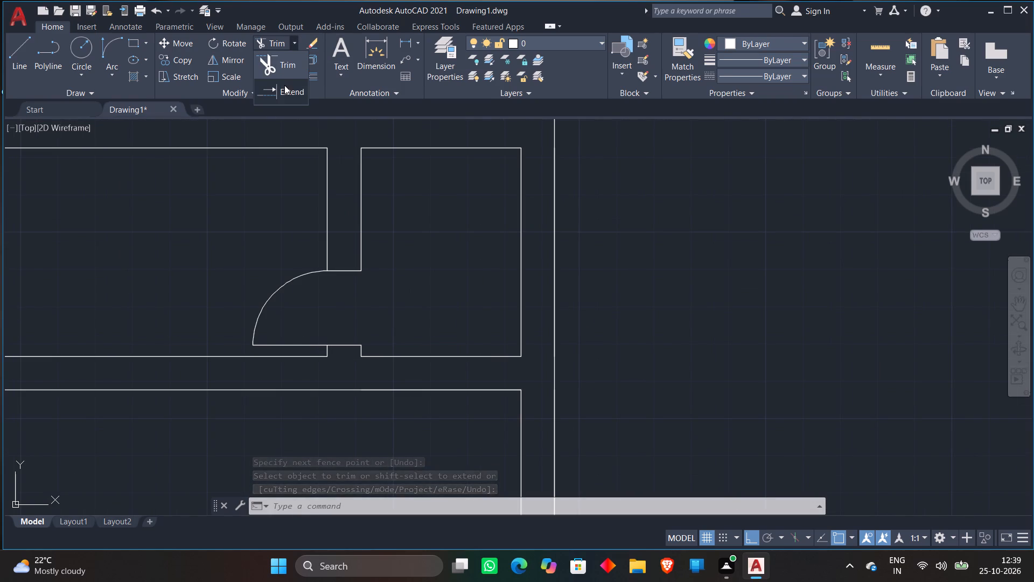
left_click(284, 85)
left_click(361, 354)
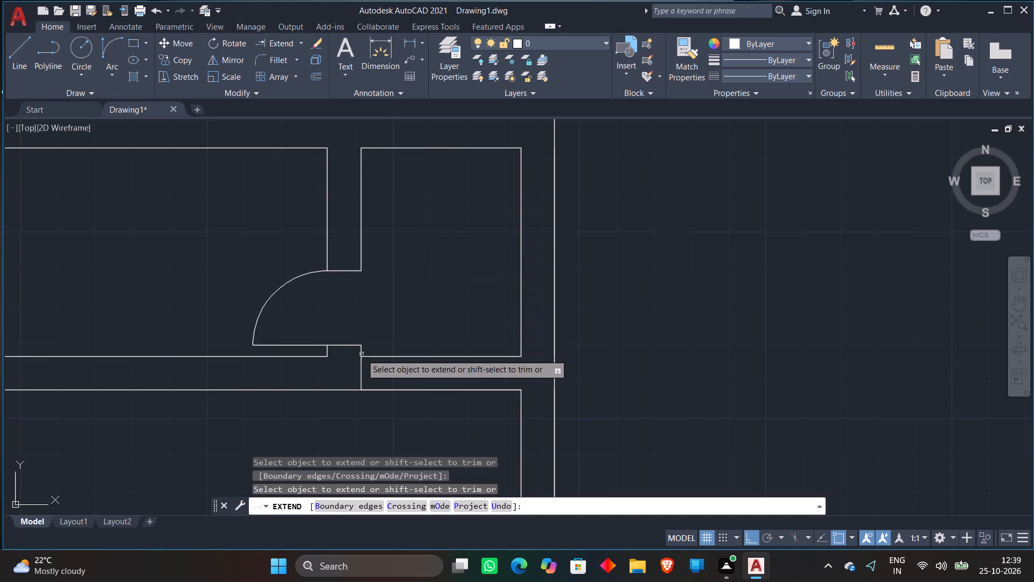
key("space")
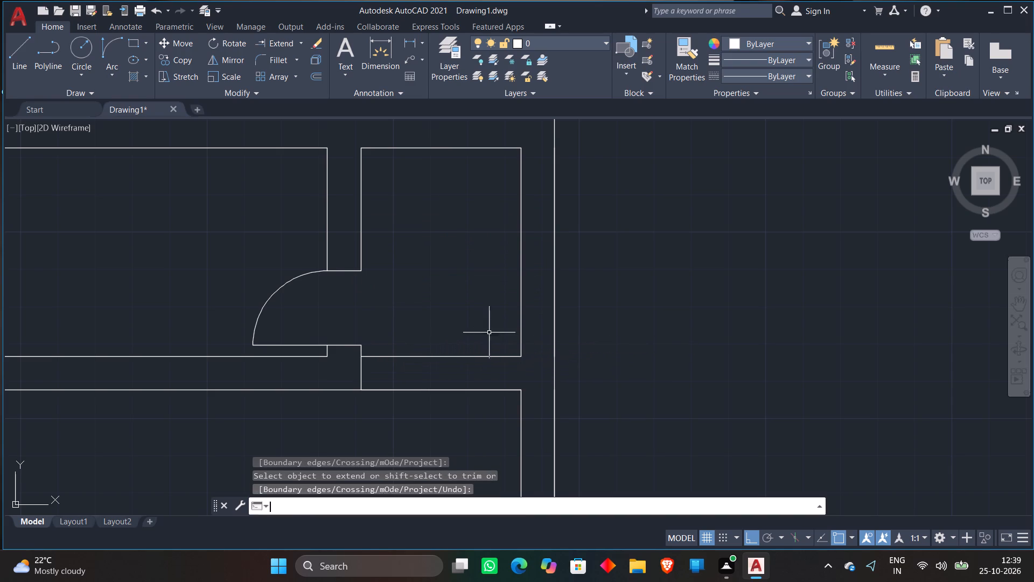
Draw a vertical line across the lower wall from the midpoint of the narrower room's bottom line to the room beneath.
left_click(13, 51)
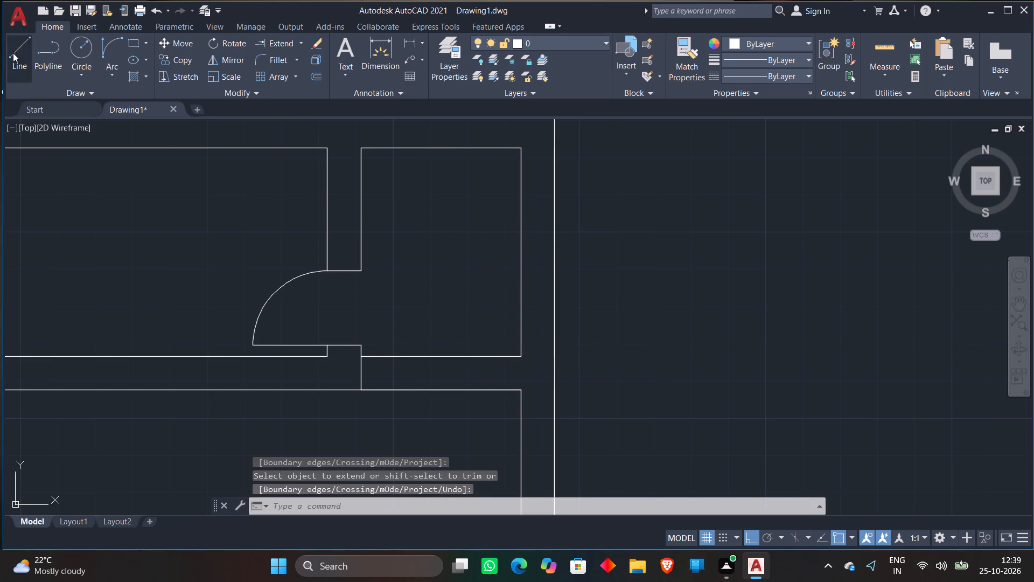
scroll(460, 165, "down", 1)
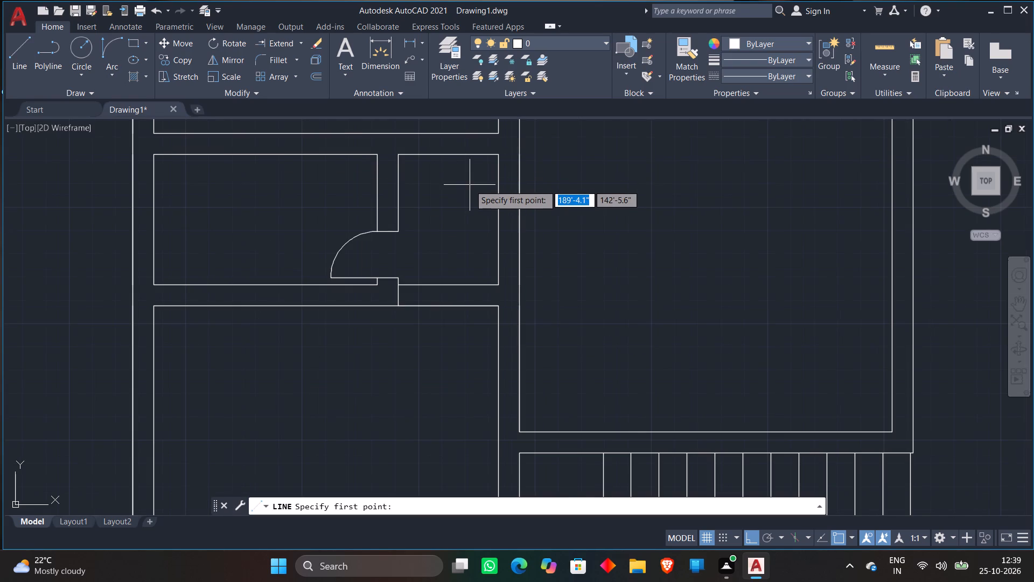
scroll(470, 185, "up", 1)
left_click(434, 344)
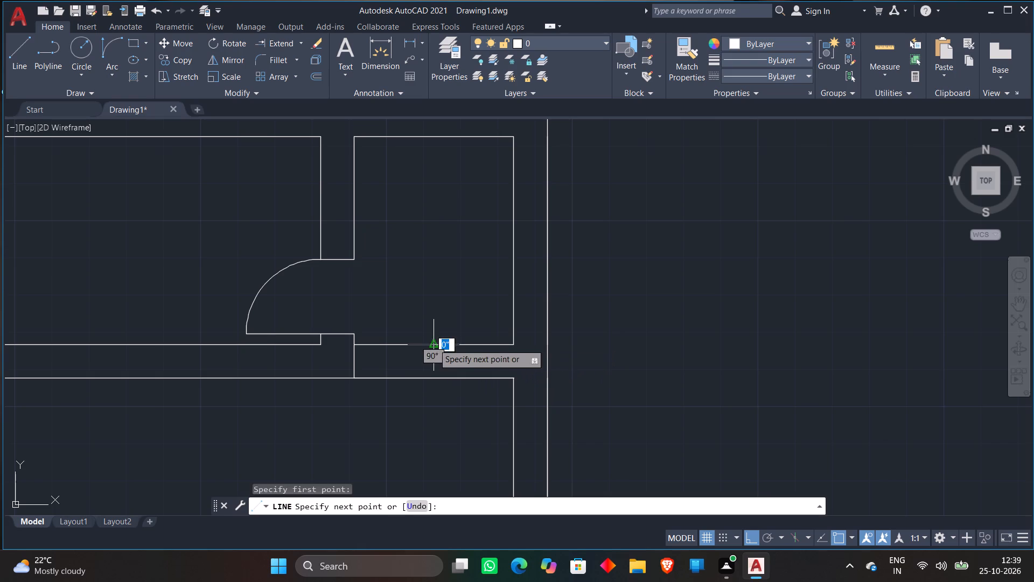
left_click(432, 373)
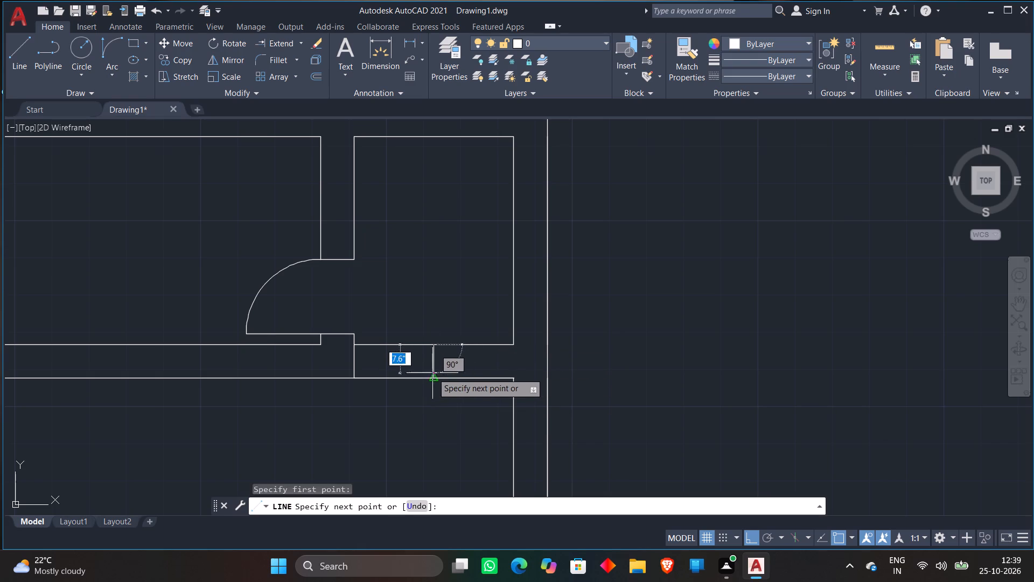
key("space")
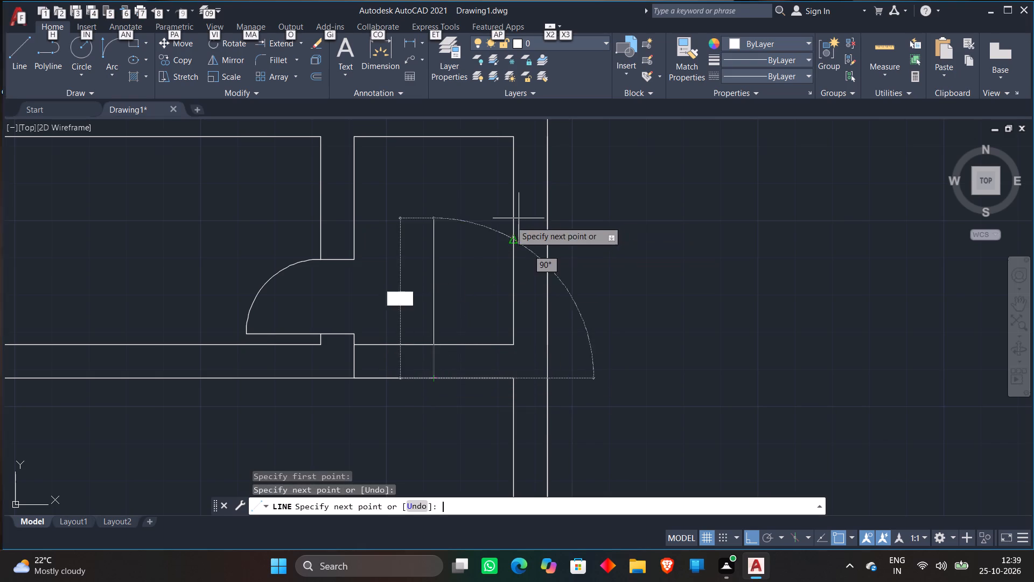
key("space")
key("space")
key("space")
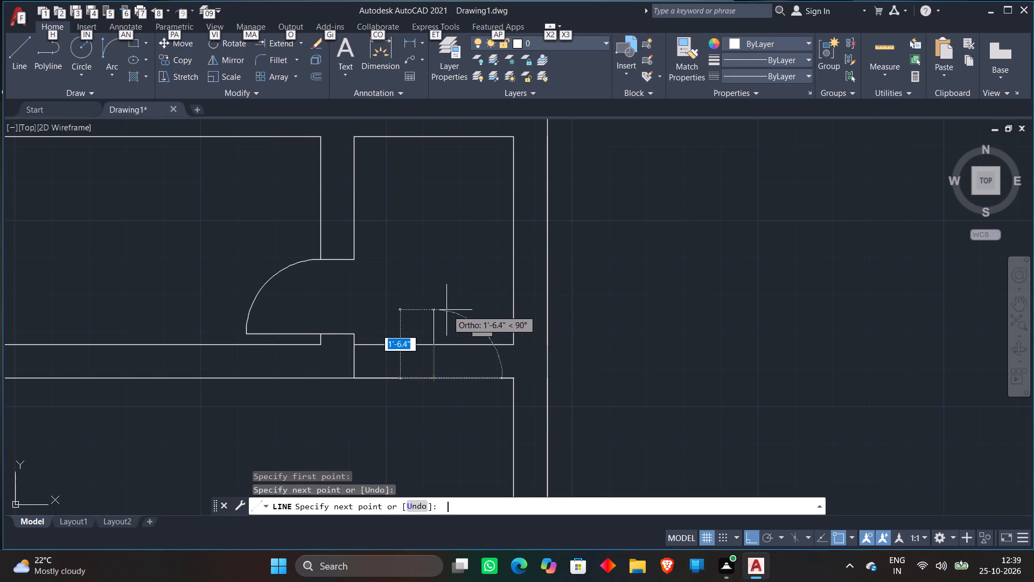
key("space")
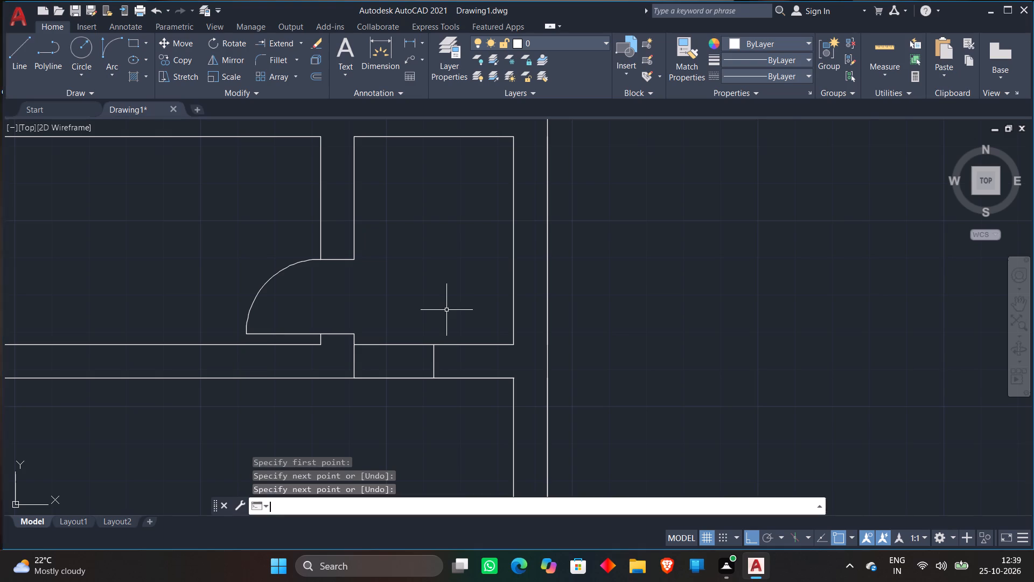
Trim the narrower room's bottom wall line between the extended wall line and the new vertical line.
left_click(302, 40)
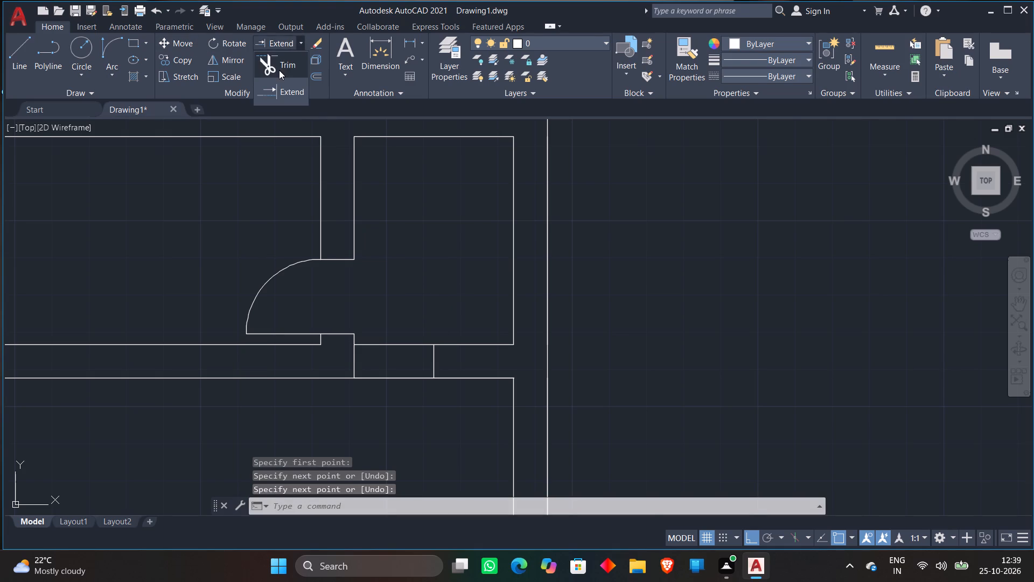
left_click(279, 68)
left_click(385, 349)
left_click(386, 338)
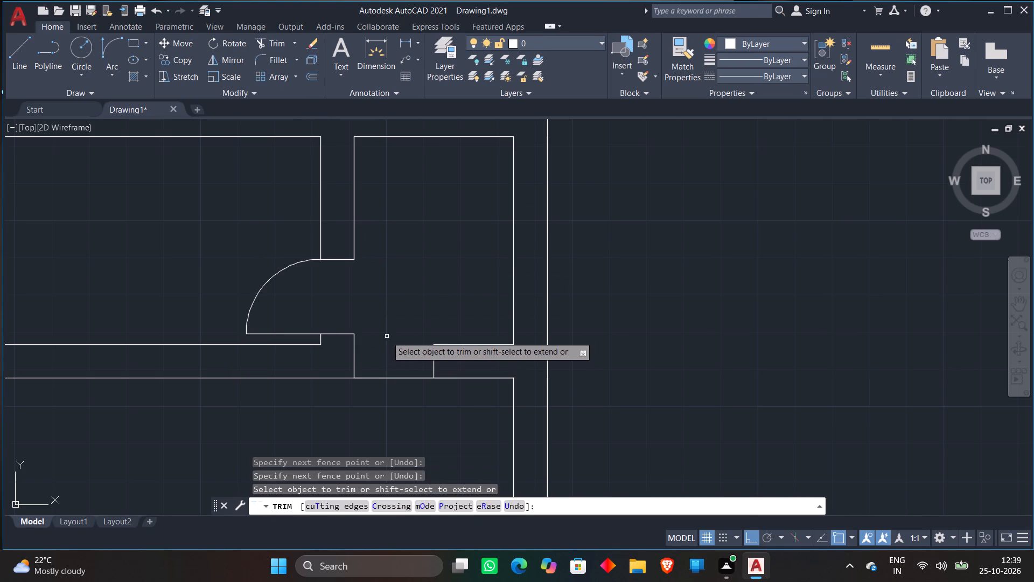
key("space")
Draw a horizontal line across the narrower room above its door, from the wall between the small rooms past the opposite wall line.
scroll(483, 282, "down", 1)
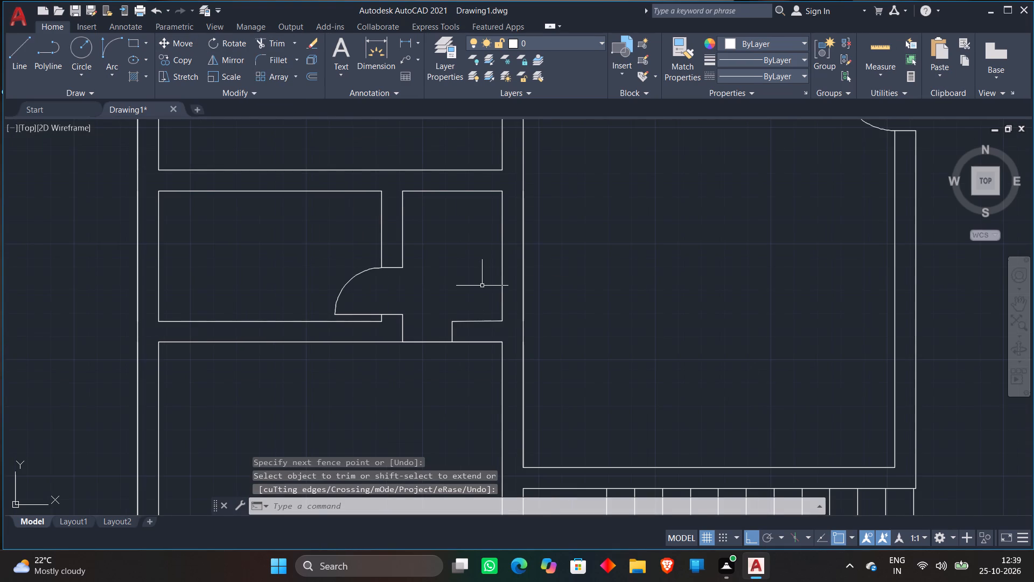
scroll(388, 188, "up", 2)
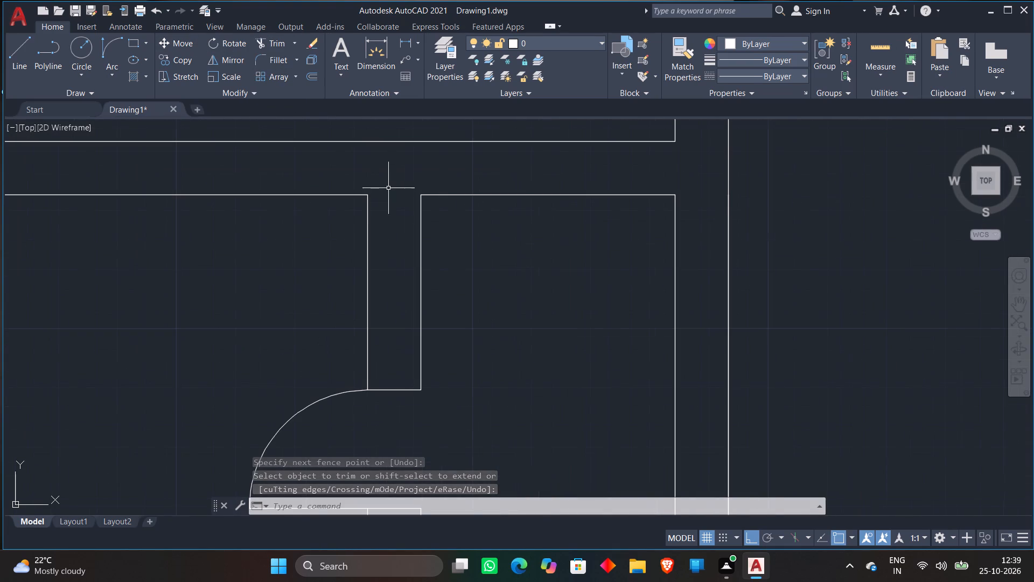
left_click(19, 49)
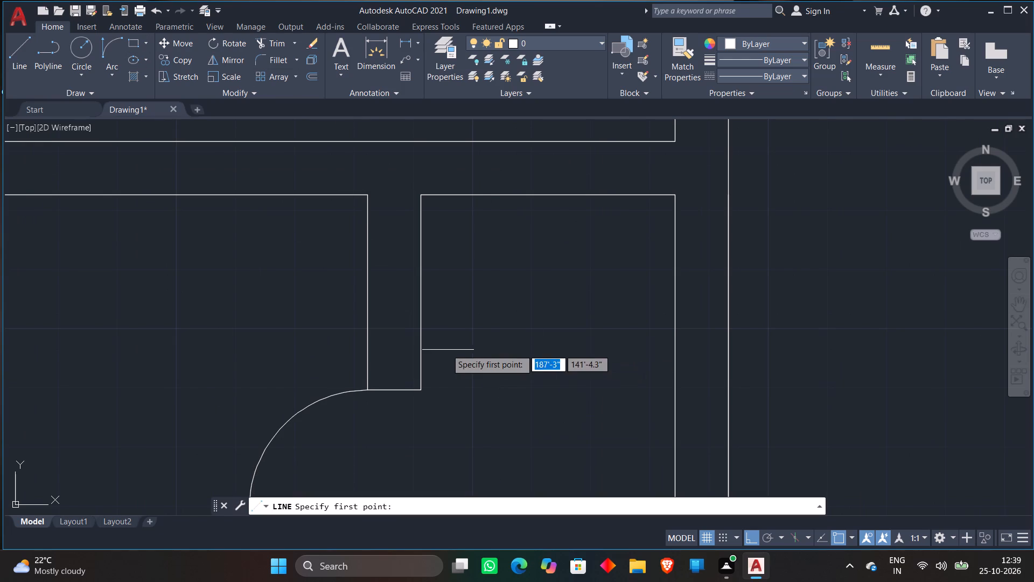
left_click(367, 330)
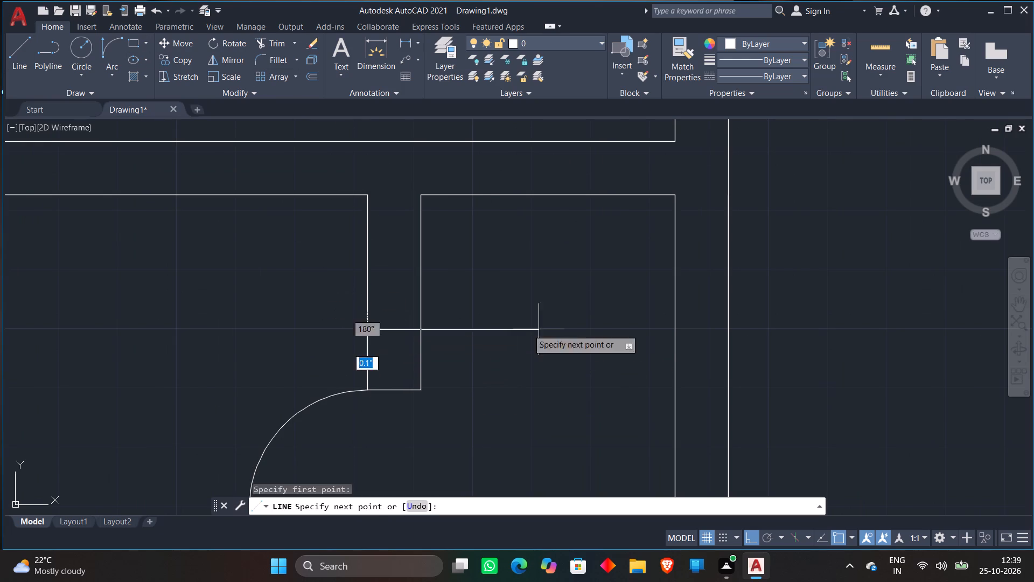
left_click(700, 326)
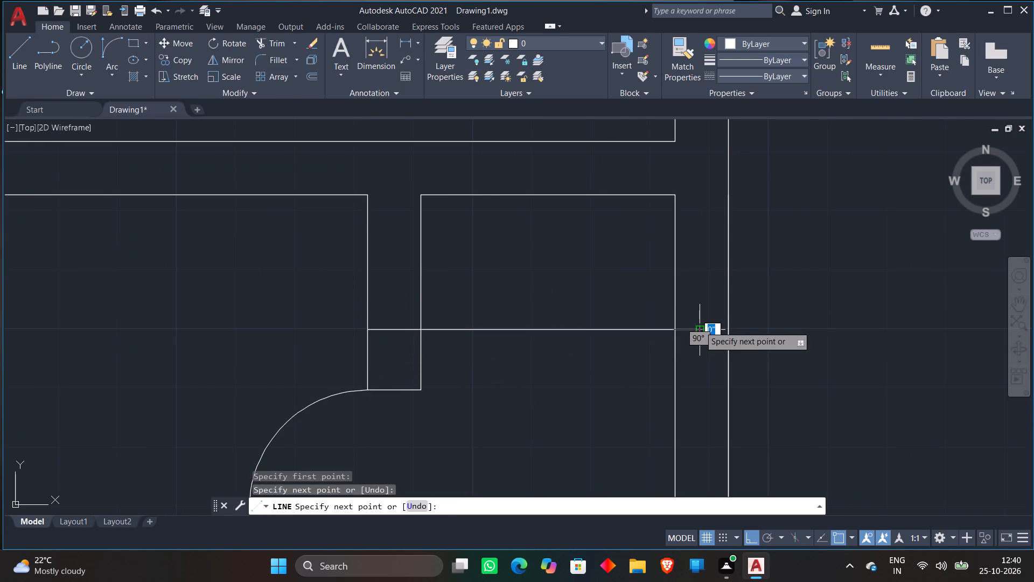
key("space")
Trim both ends of the new horizontal line back to the narrower room's inner wall lines.
key("t")
key("r")
key("space")
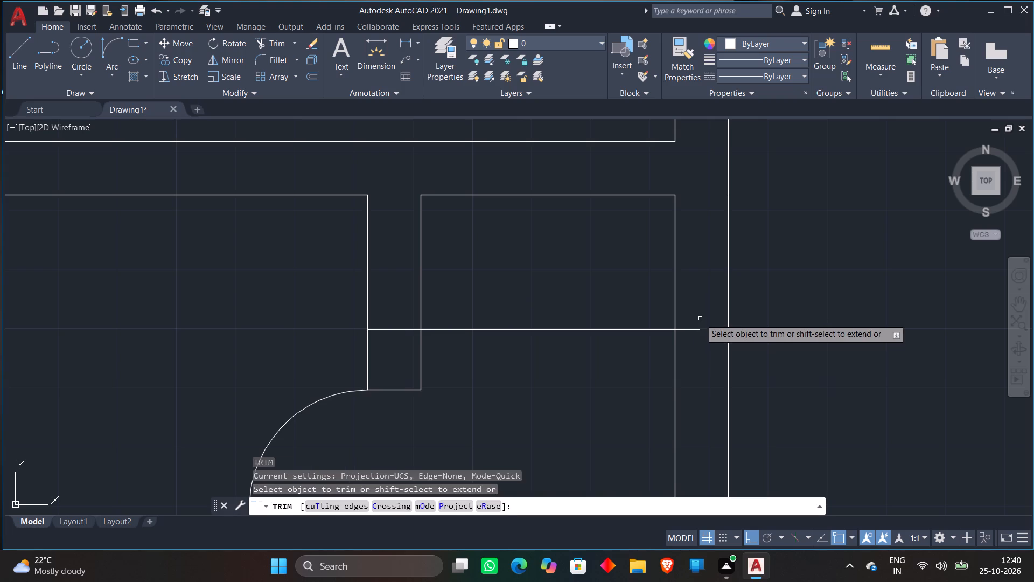
left_click(393, 328)
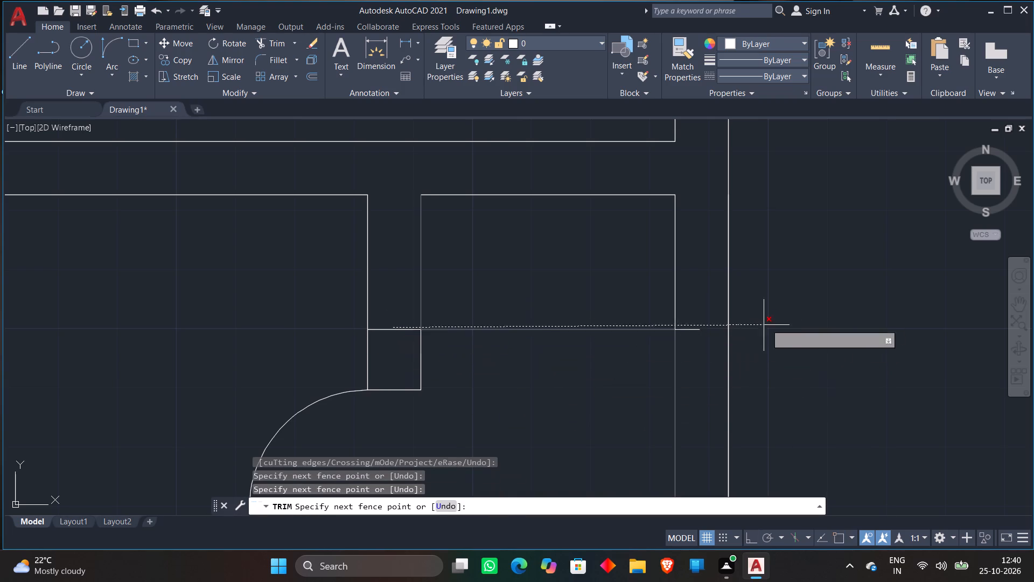
left_click(392, 343)
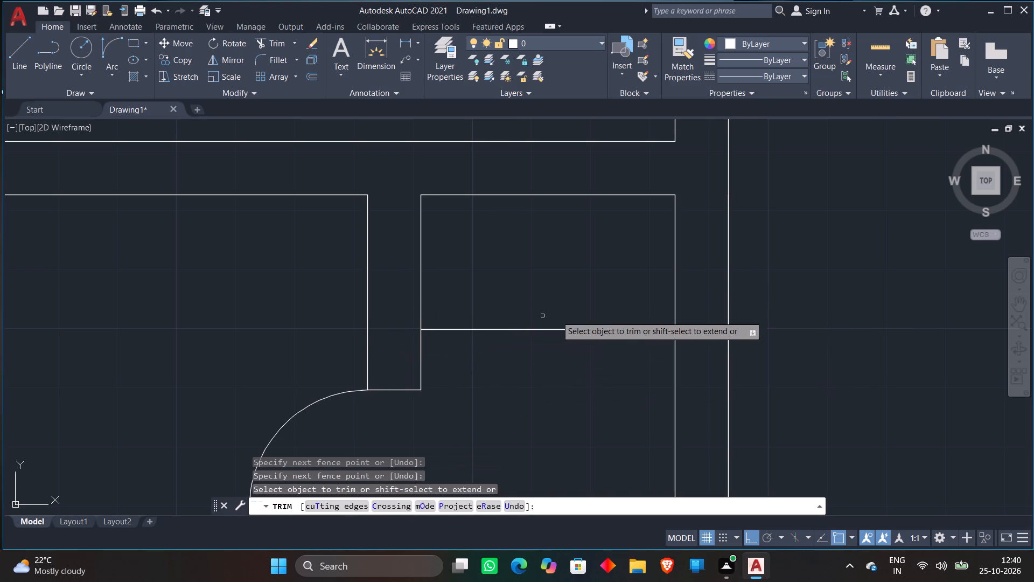
left_click(687, 323)
left_click(689, 342)
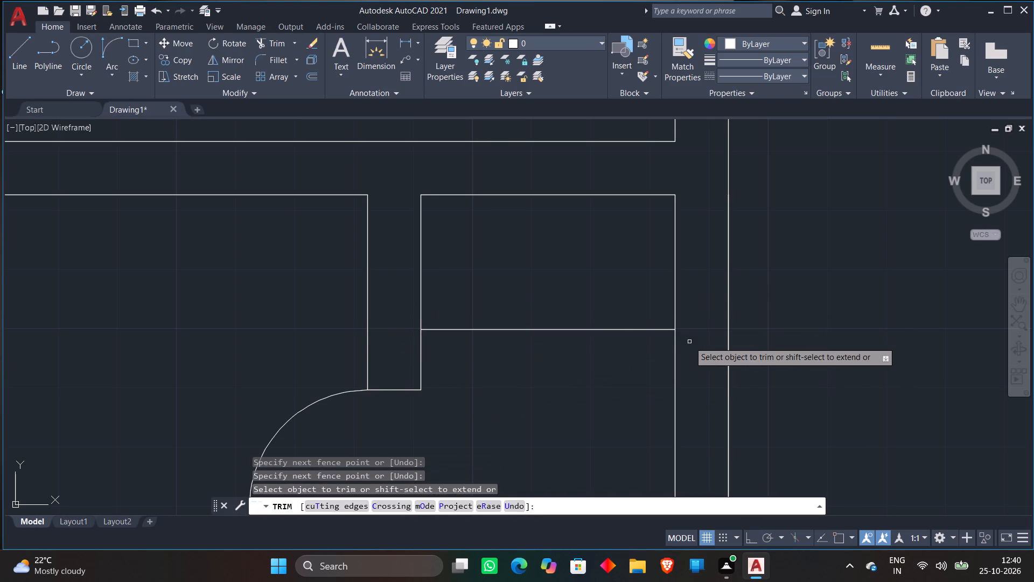
key("space")
Extend the top wall line of the room beneath across the 9" wall to the neighbouring large room's wall line.
scroll(649, 297, "down", 1)
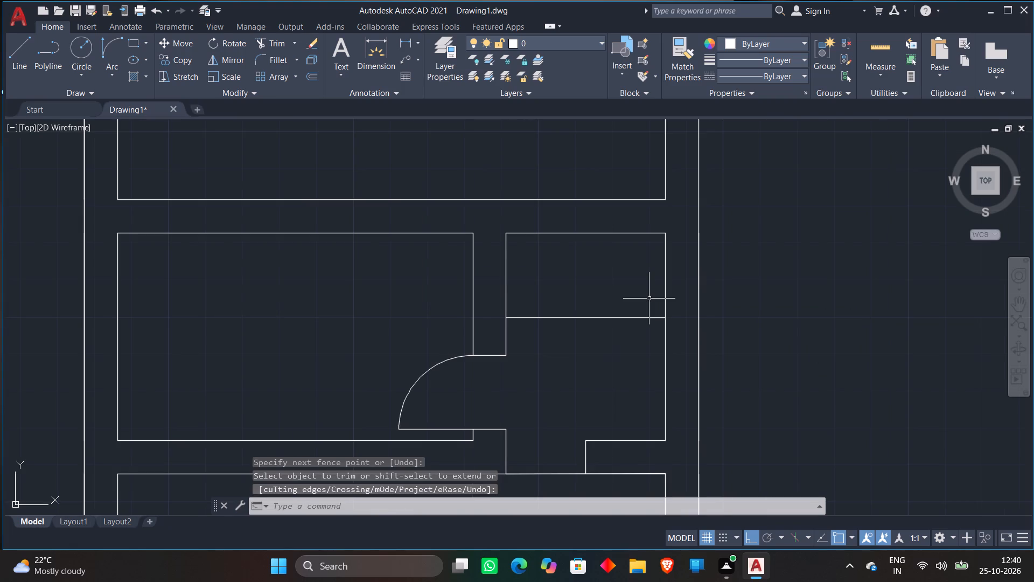
scroll(642, 299, "down", 2)
scroll(704, 328, "down", 1)
middle_click_drag(704, 328, 667, 309)
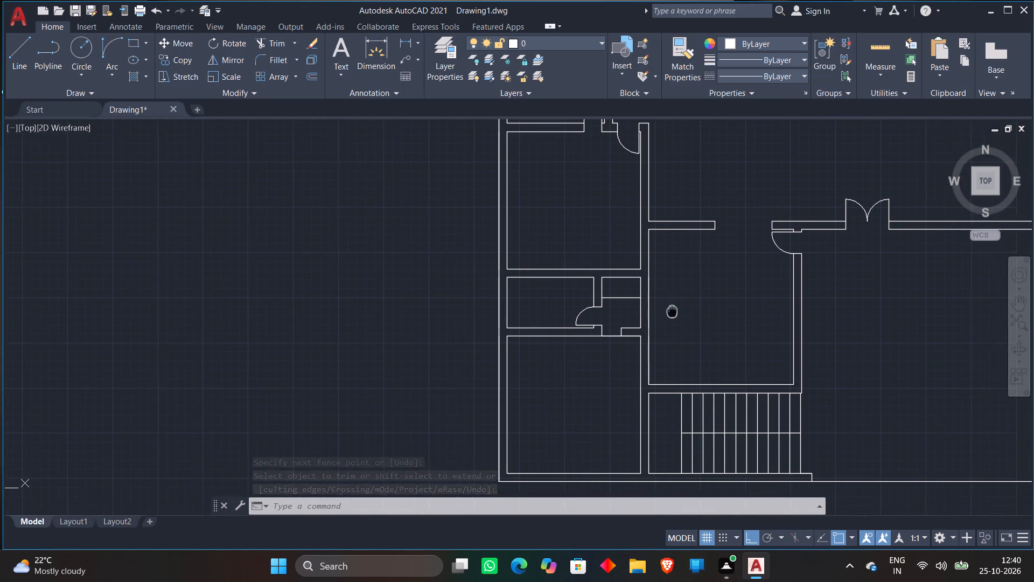
middle_click_drag(667, 309, 628, 293)
scroll(628, 293, "up", 1)
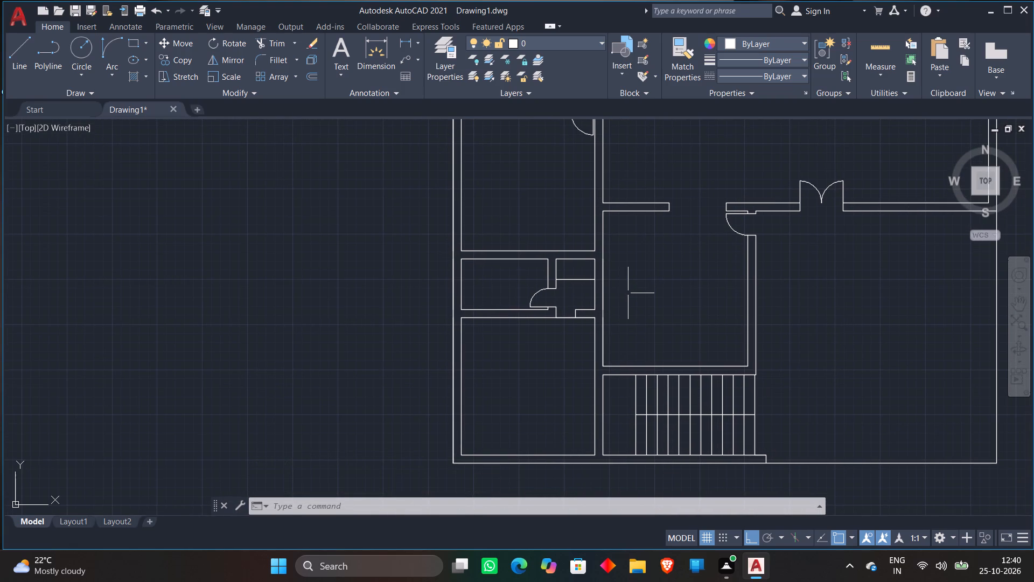
scroll(628, 293, "down", 1)
middle_click_drag(630, 293, 599, 259)
scroll(599, 259, "down", 1)
scroll(601, 259, "up", 1)
type("EX")
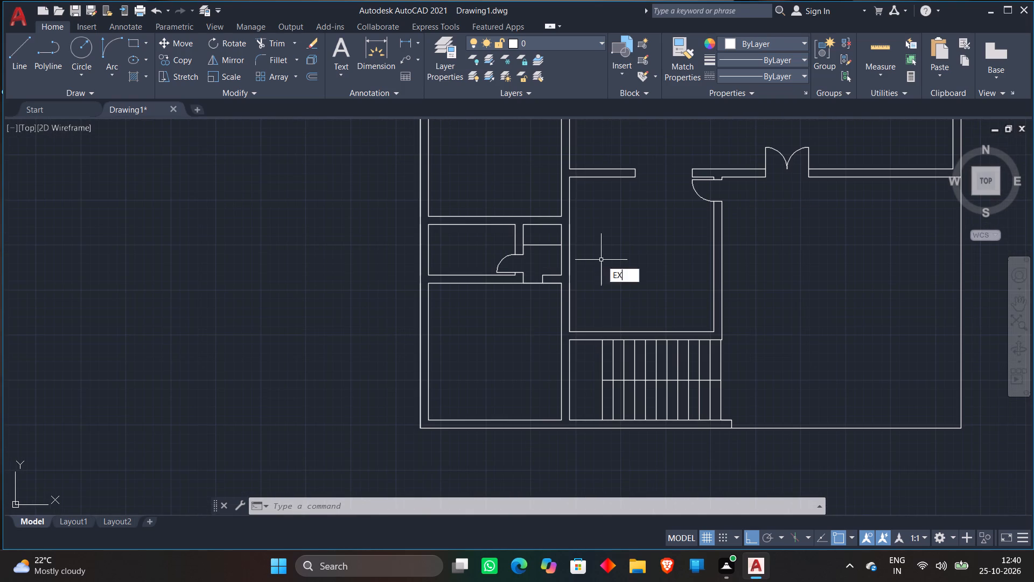
key("space")
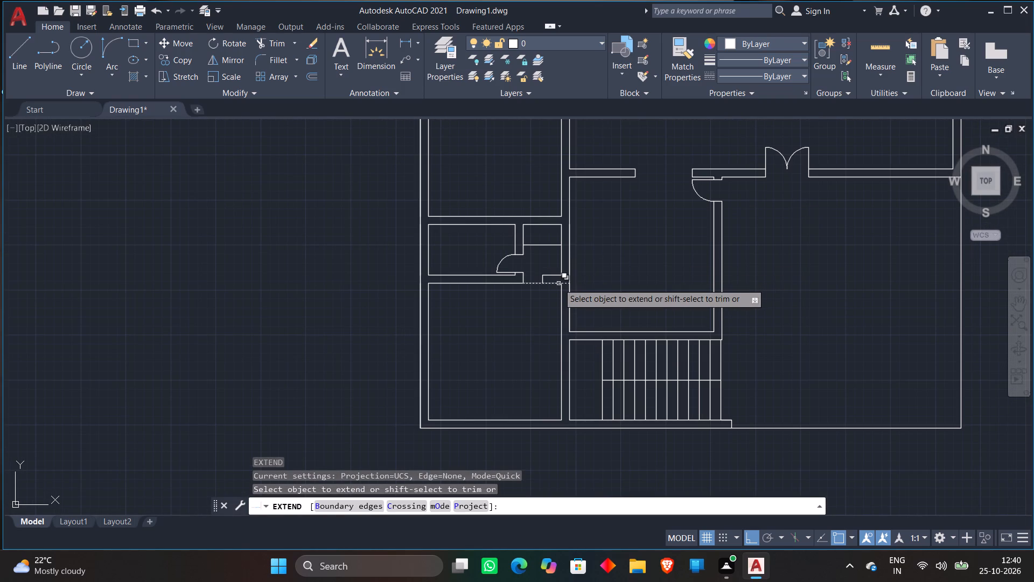
left_click(558, 283)
scroll(556, 285, "up", 3)
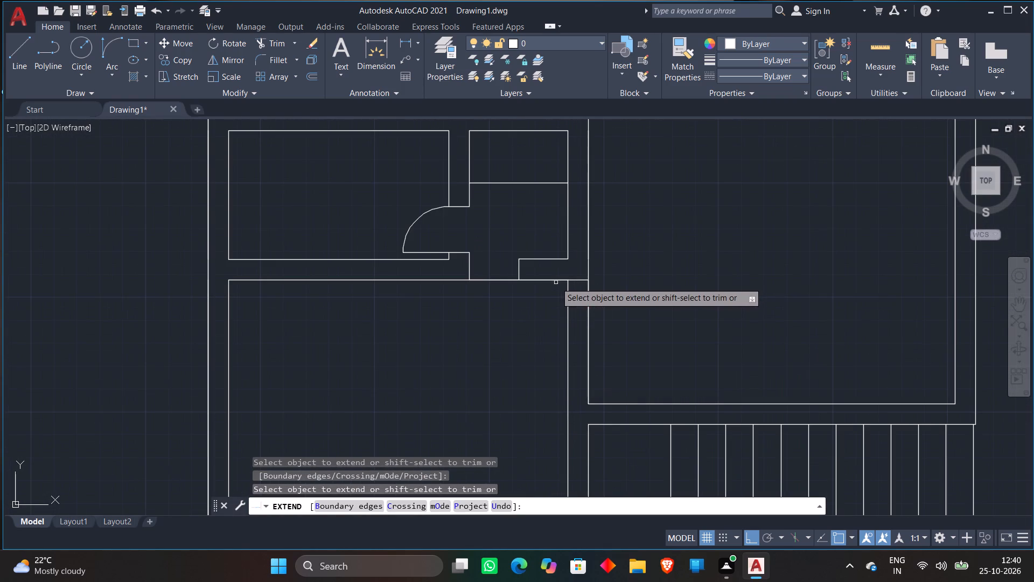
key("space")
Offset the extended top wall line 3" down into the room beneath.
key("o")
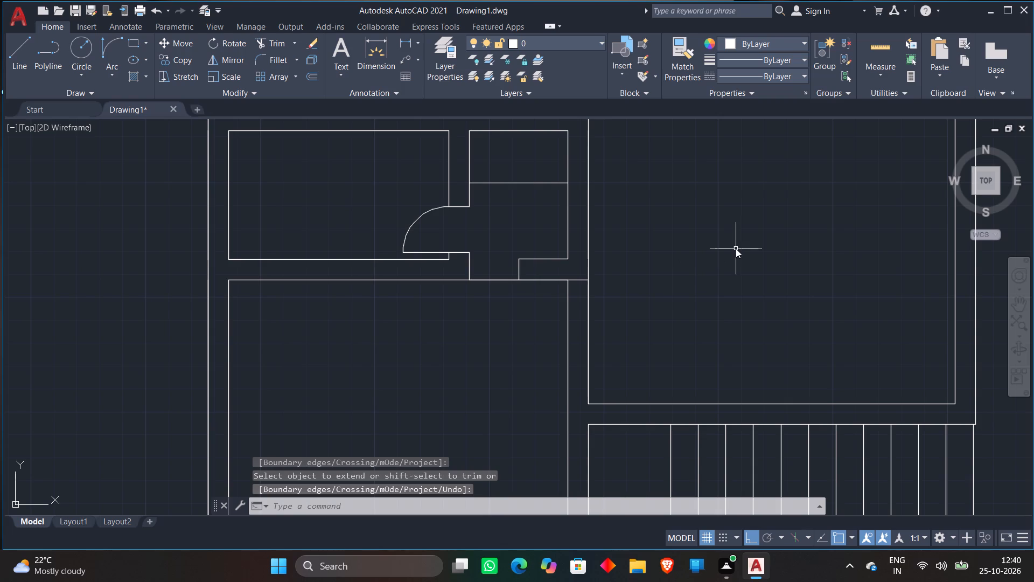
key("Return")
key("3")
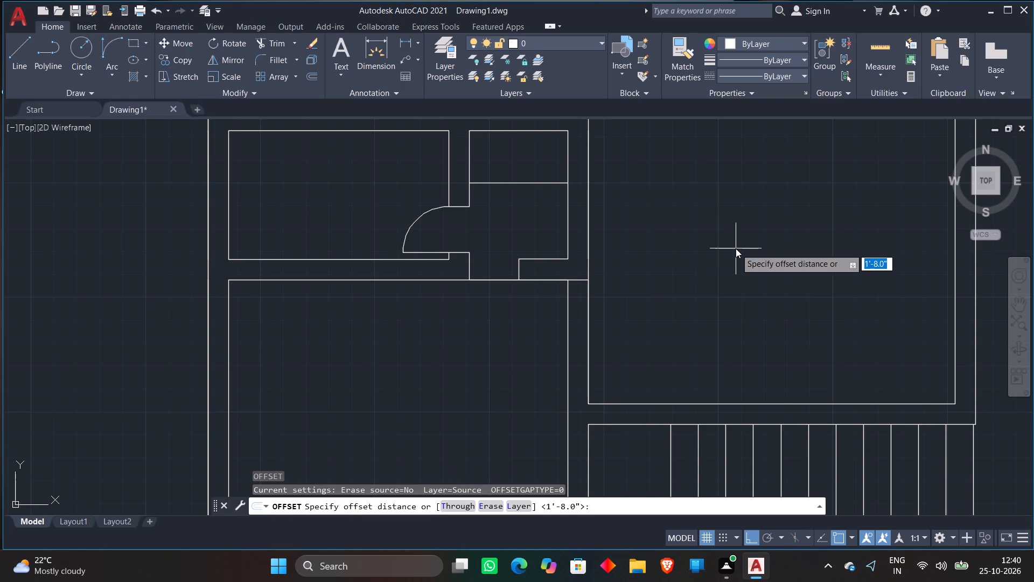
key("shift+quotedbl")
key("Return")
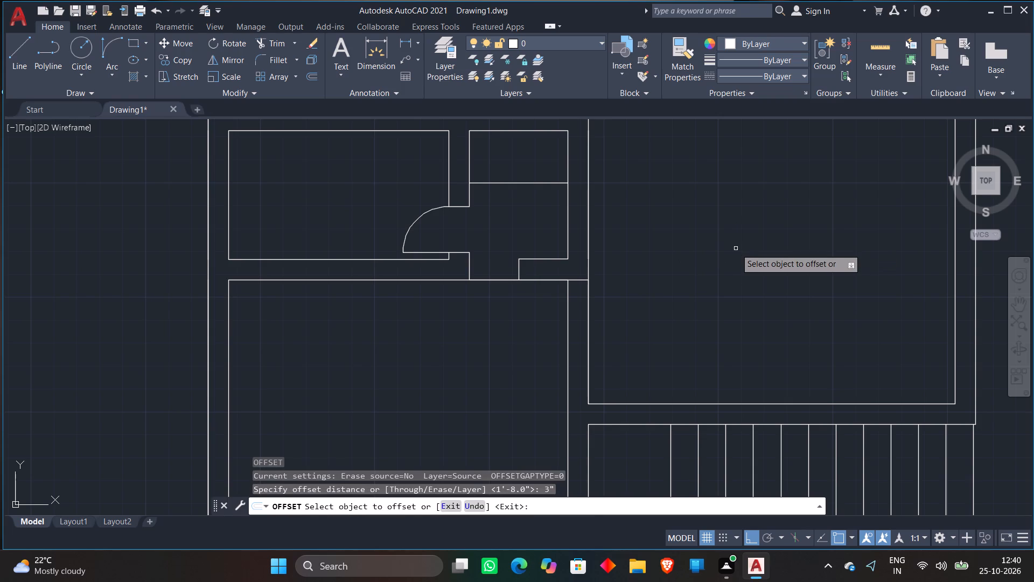
left_click(546, 282)
left_click(513, 343)
key("space")
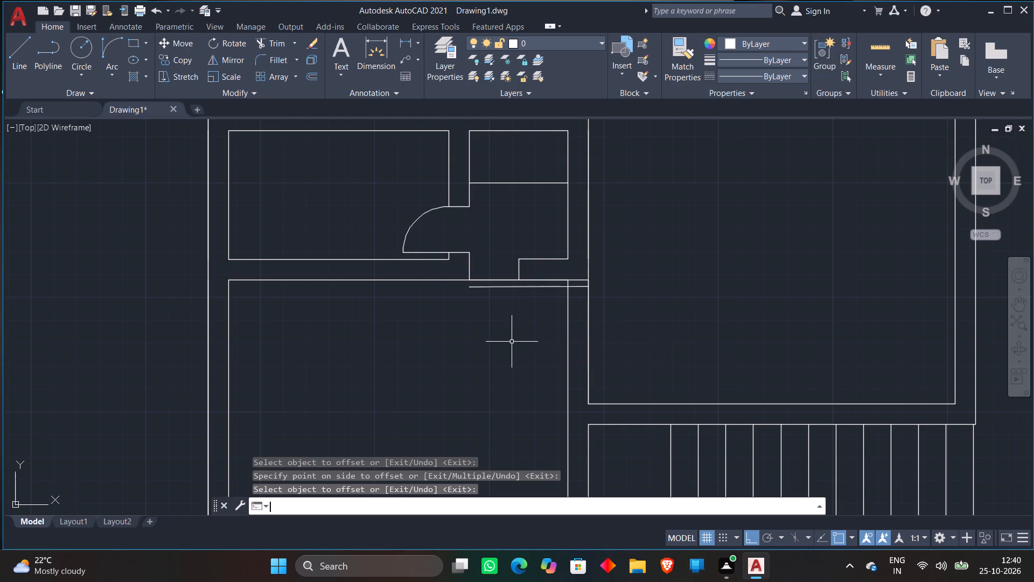
Offset the 3" line 2' further down, and the room's inner wall line facing the large room 2' into the room.
left_click(317, 77)
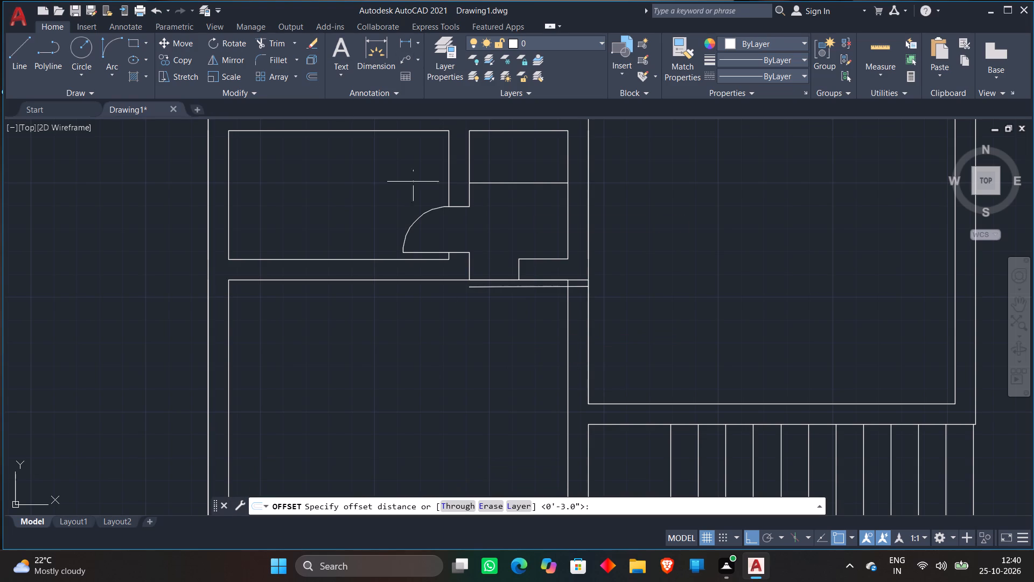
type("2'")
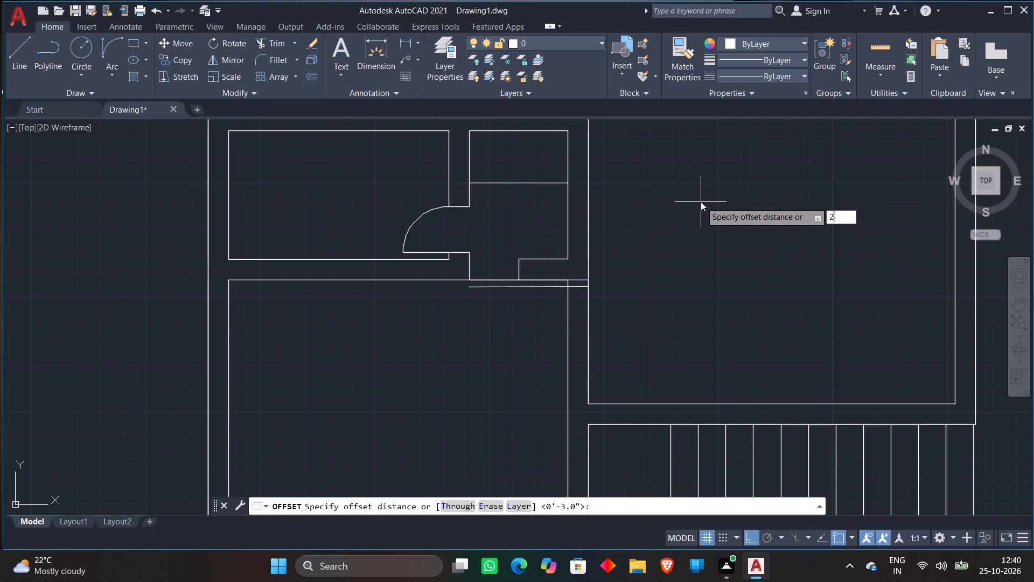
key("Return")
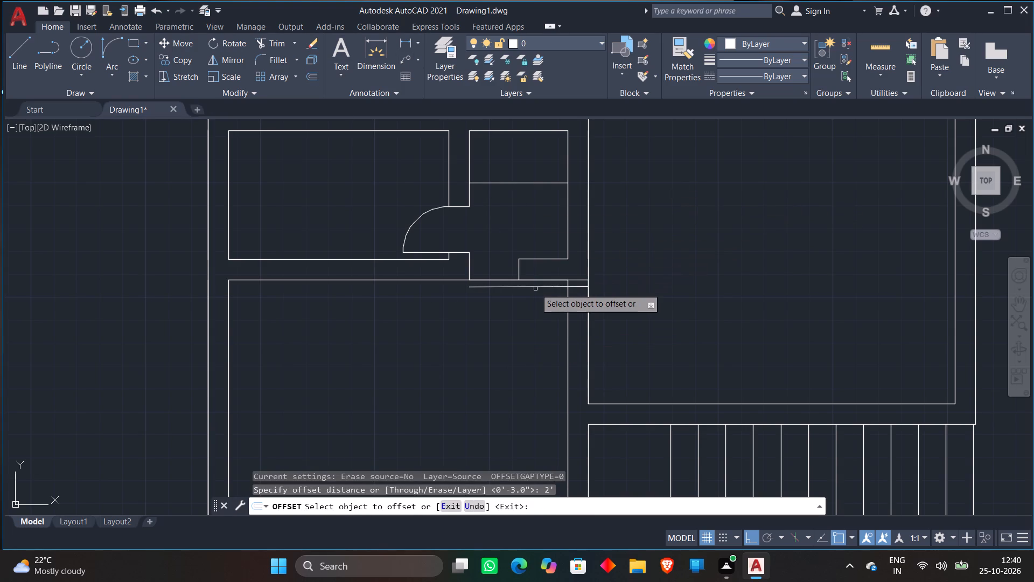
left_click(535, 286)
left_click(523, 330)
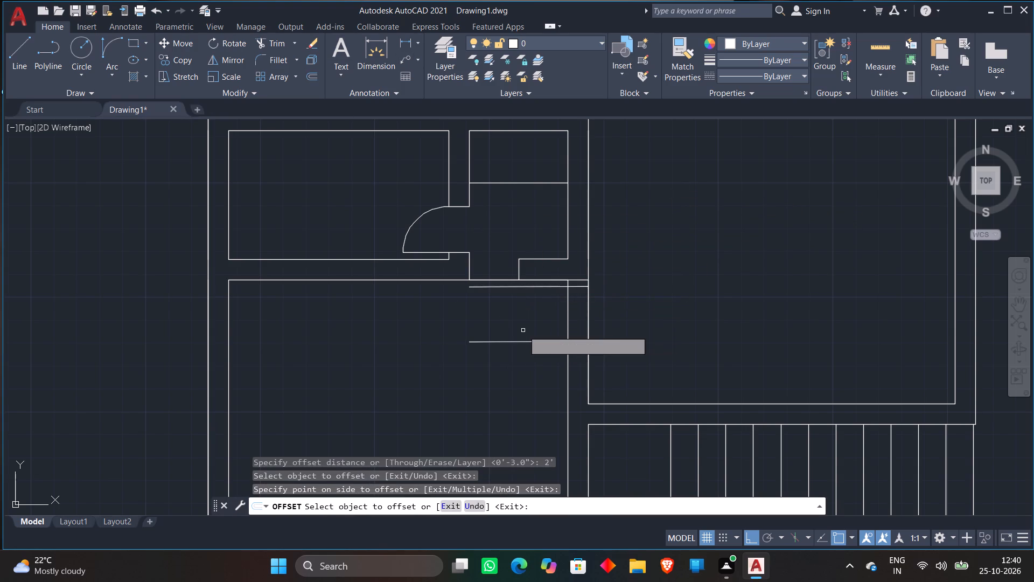
left_click(567, 311)
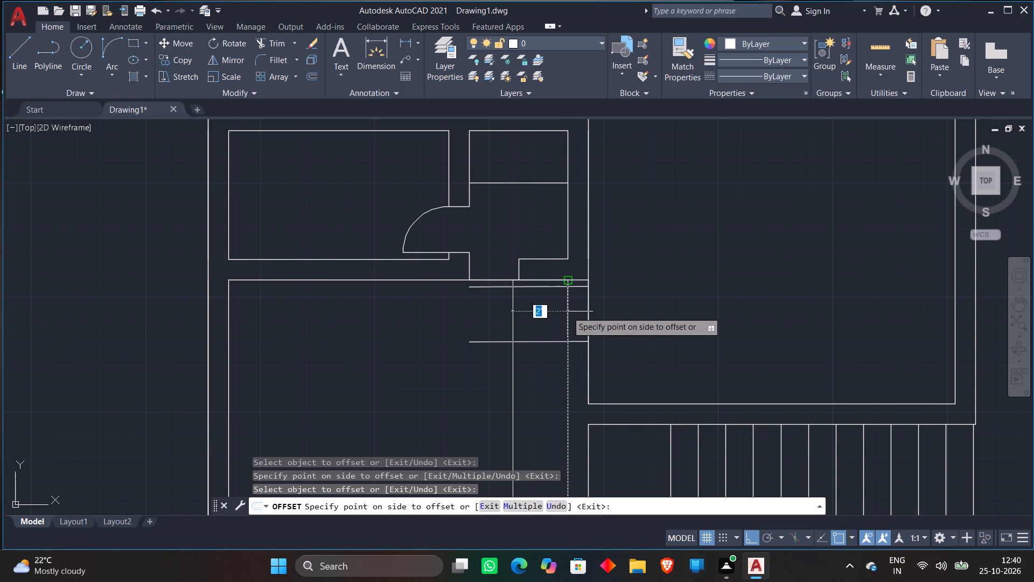
left_click(541, 311)
key("space")
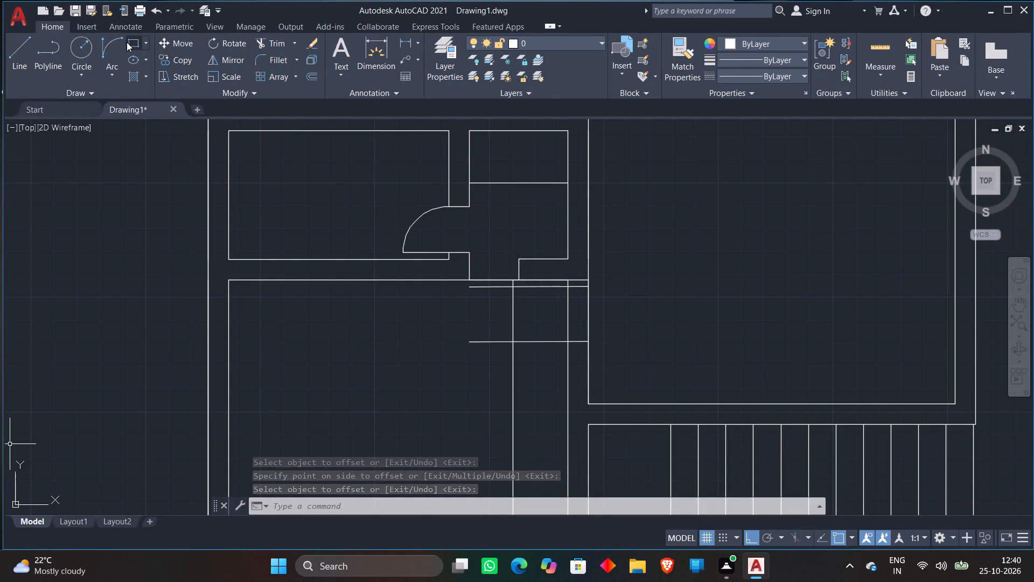
Draw a door swing arc from the lower offset line at the inner wall line to the upper and vertical offset lines' intersection.
left_click(103, 53)
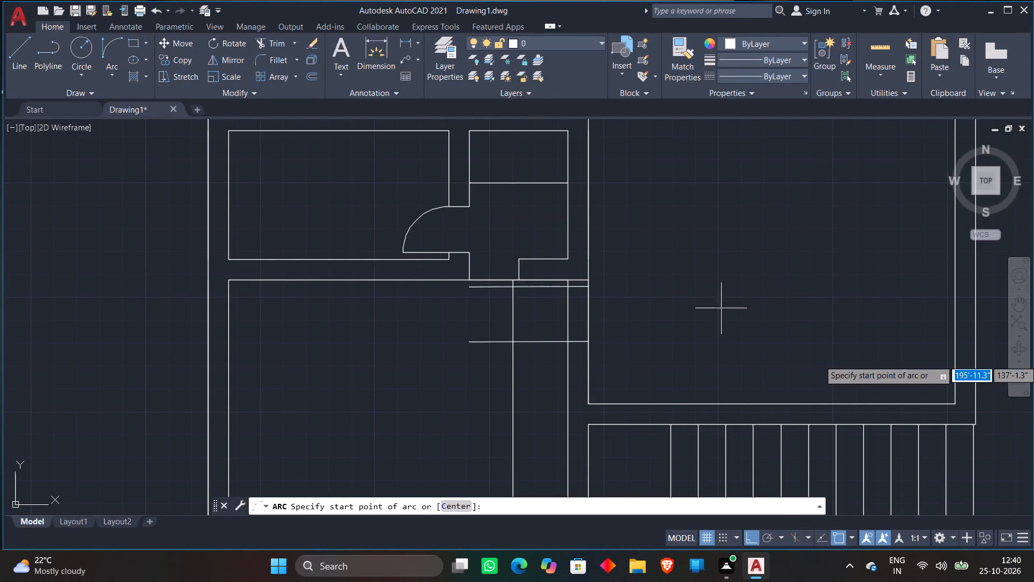
scroll(579, 322, "up", 2)
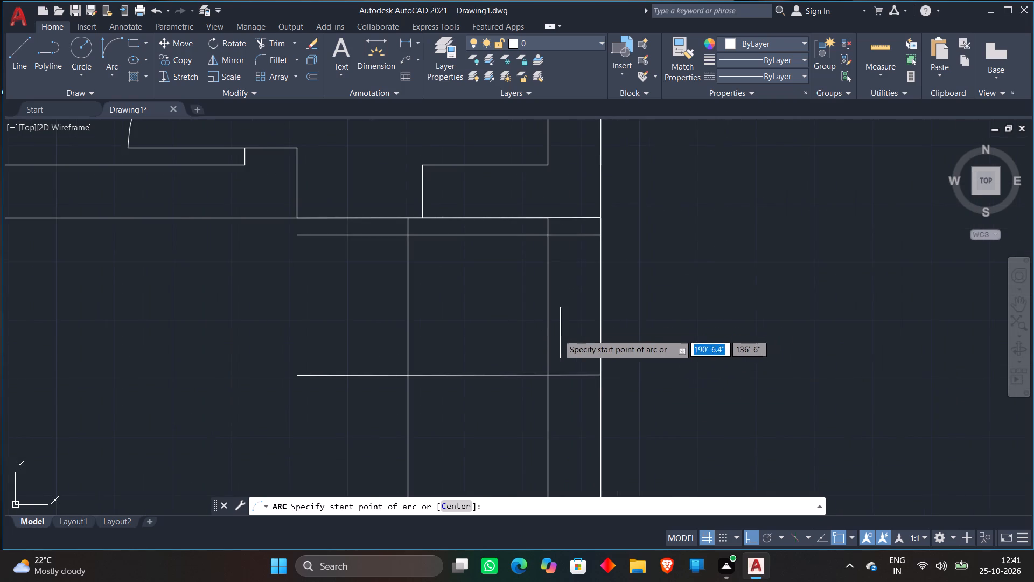
left_click(545, 373)
left_click(409, 235)
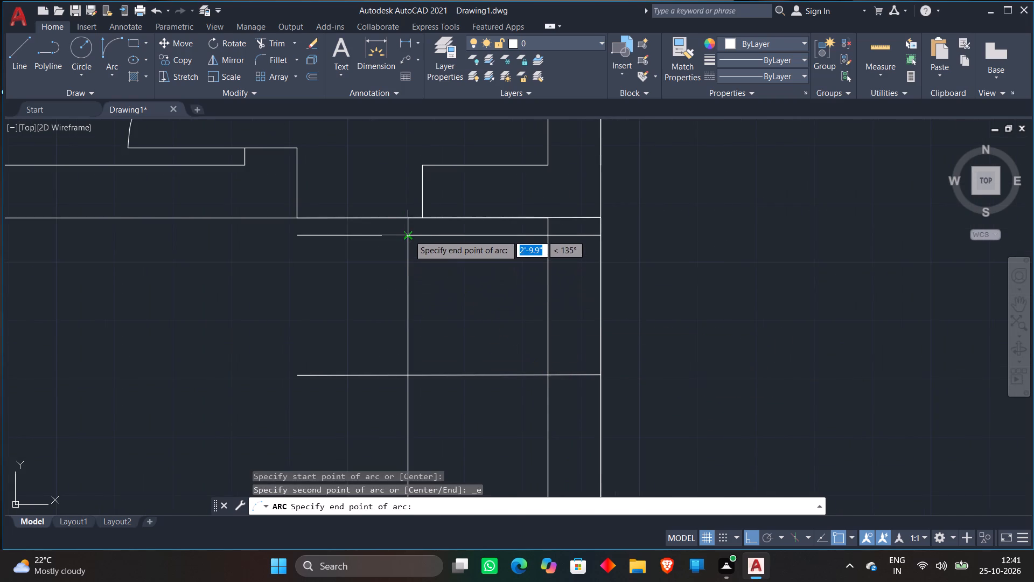
left_click(367, 323)
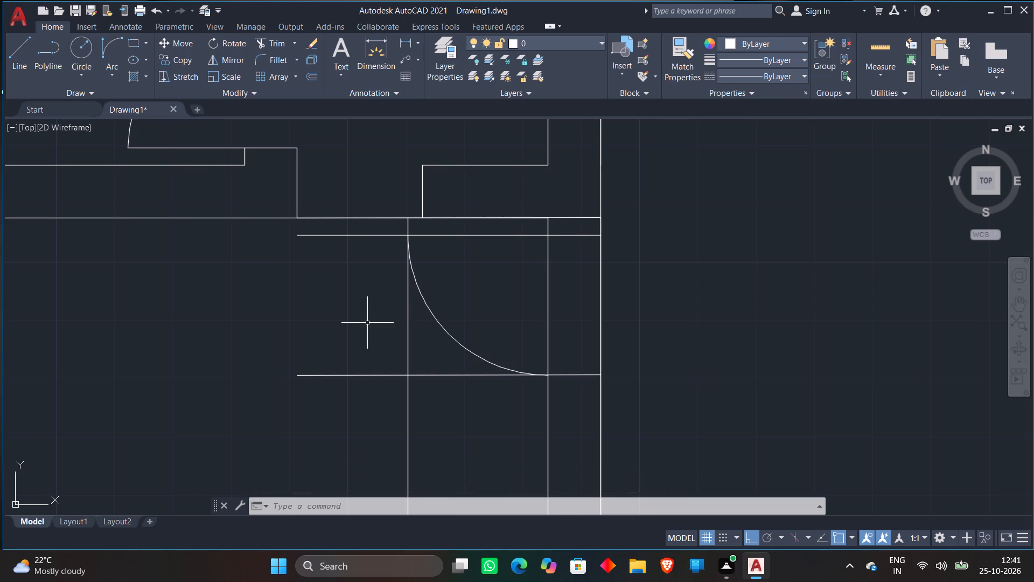
Trim the upper and vertical offset lines beyond the arc's upper end, and the extended top line across the wall.
left_click(267, 43)
scroll(432, 222, "up", 1)
left_click(395, 232)
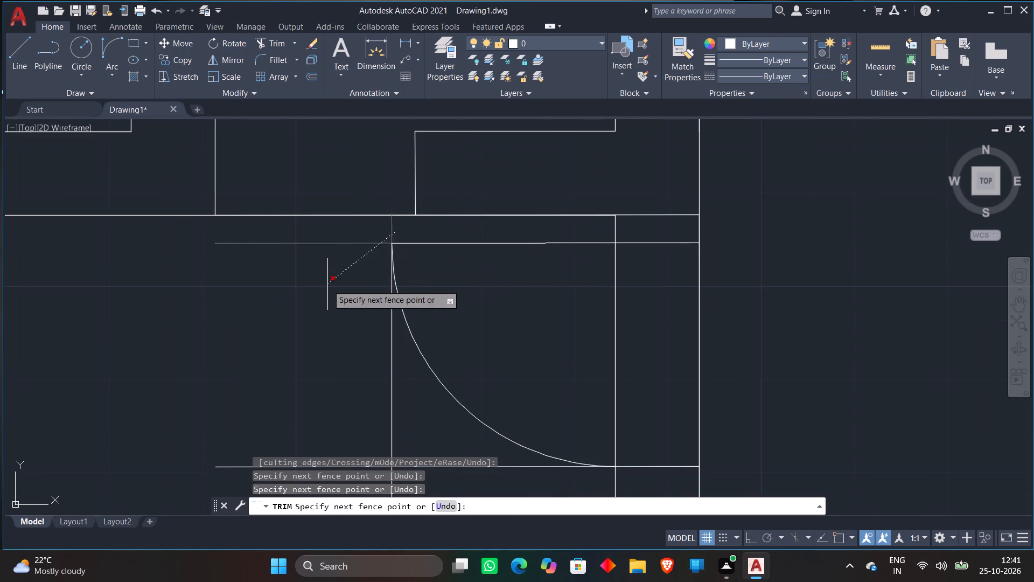
left_click(327, 285)
left_click(631, 219)
left_click(639, 198)
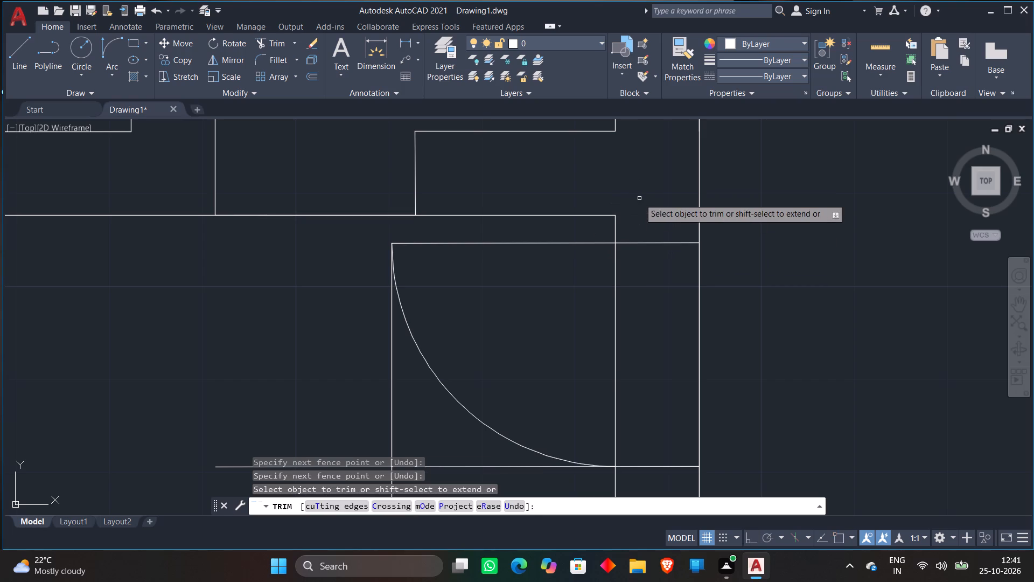
Trim the vertical and lower offset lines outside the door swing arc, and both wall lines across the door opening.
scroll(641, 195, "down", 4)
scroll(596, 239, "up", 1)
left_click(579, 220)
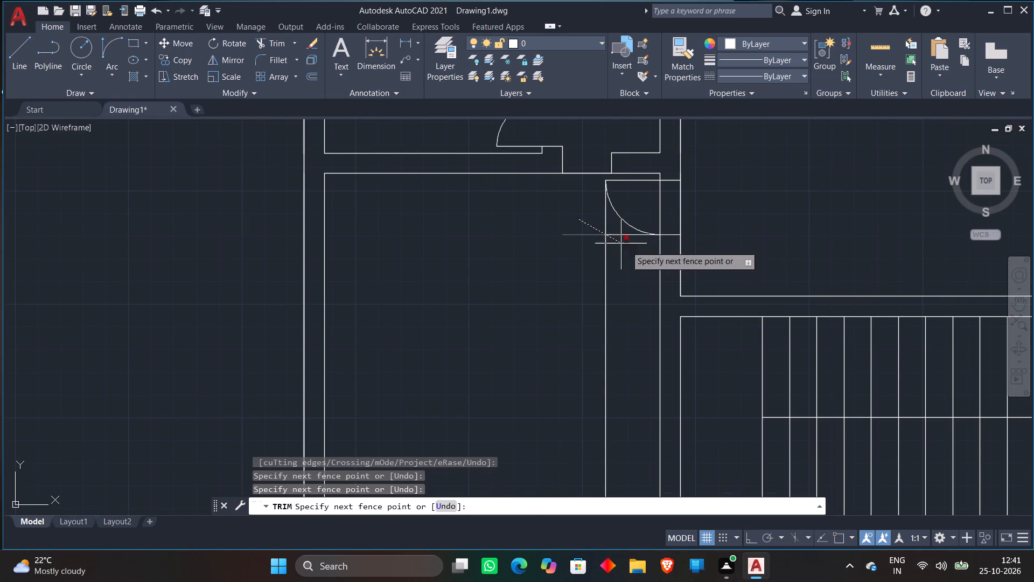
left_click(629, 252)
left_click(593, 223)
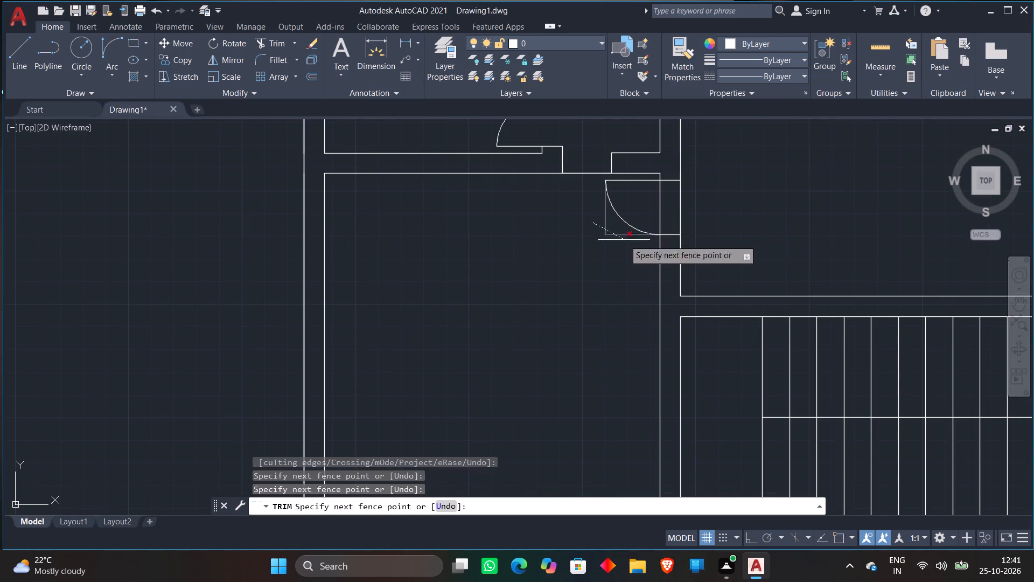
left_click(624, 240)
scroll(652, 198, "down", 2)
scroll(676, 194, "up", 2)
left_click(593, 217)
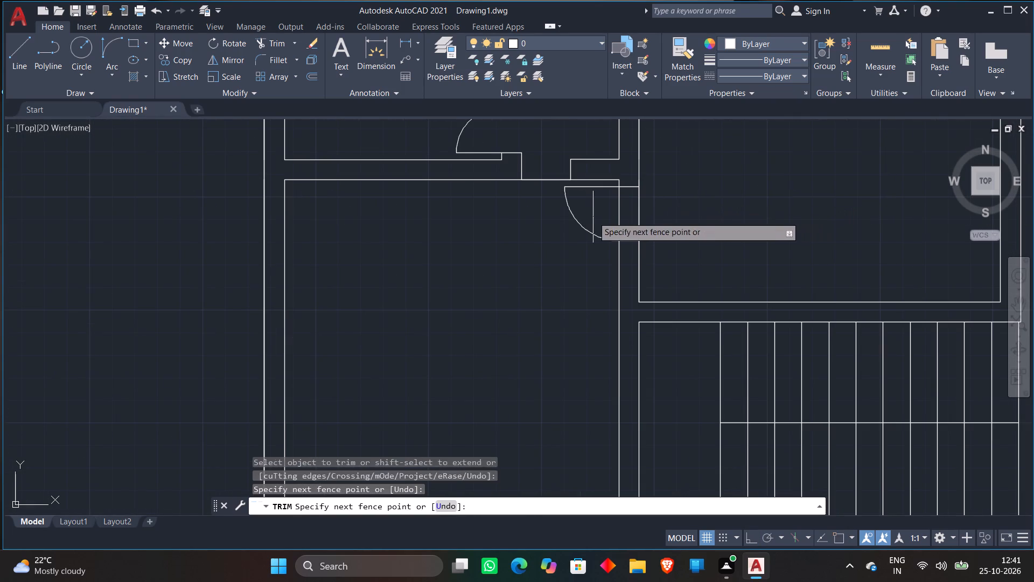
left_click(714, 203)
key("space")
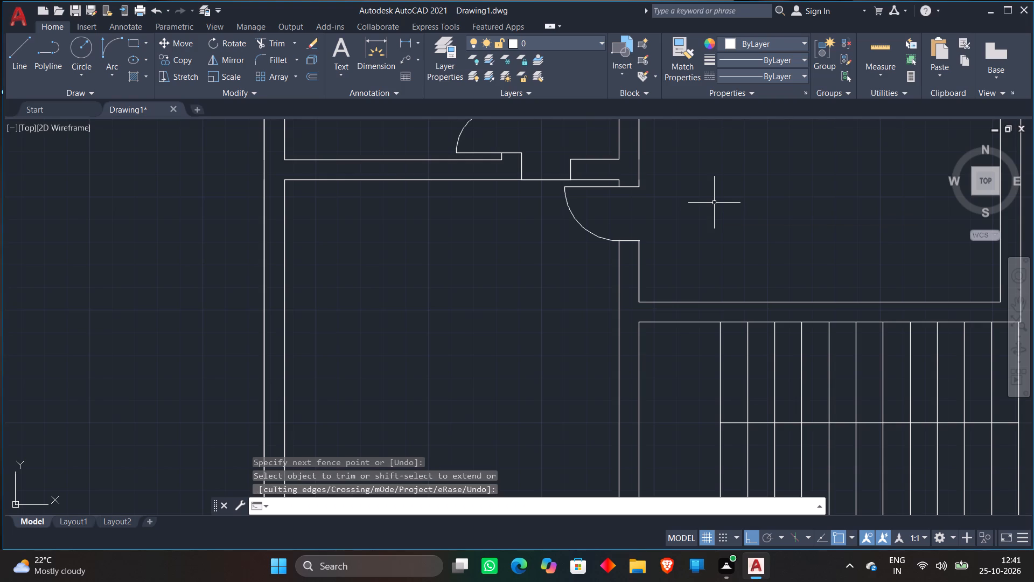
Examine the whole floor plan, including its outer walls, rooms and door openings.
scroll(715, 200, "down", 3)
middle_click_drag(738, 198, 706, 223)
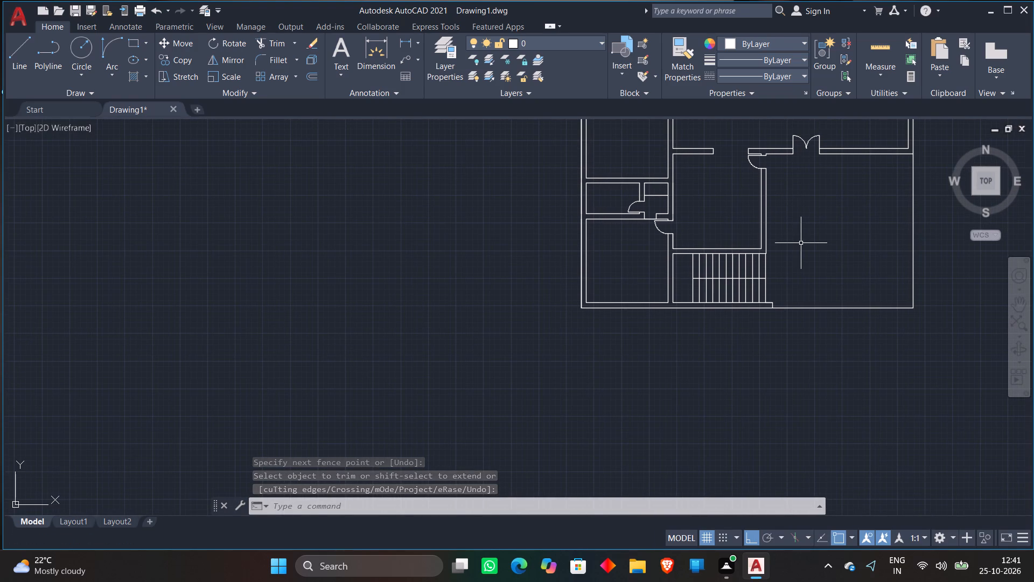
scroll(801, 239, "down", 1)
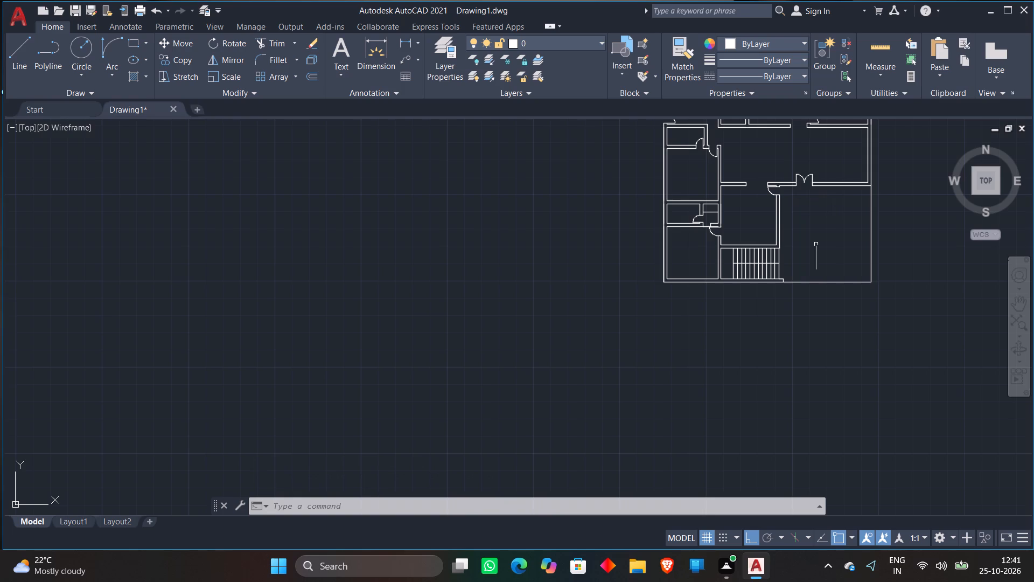
scroll(816, 244, "down", 1)
middle_click_drag(816, 244, 816, 318)
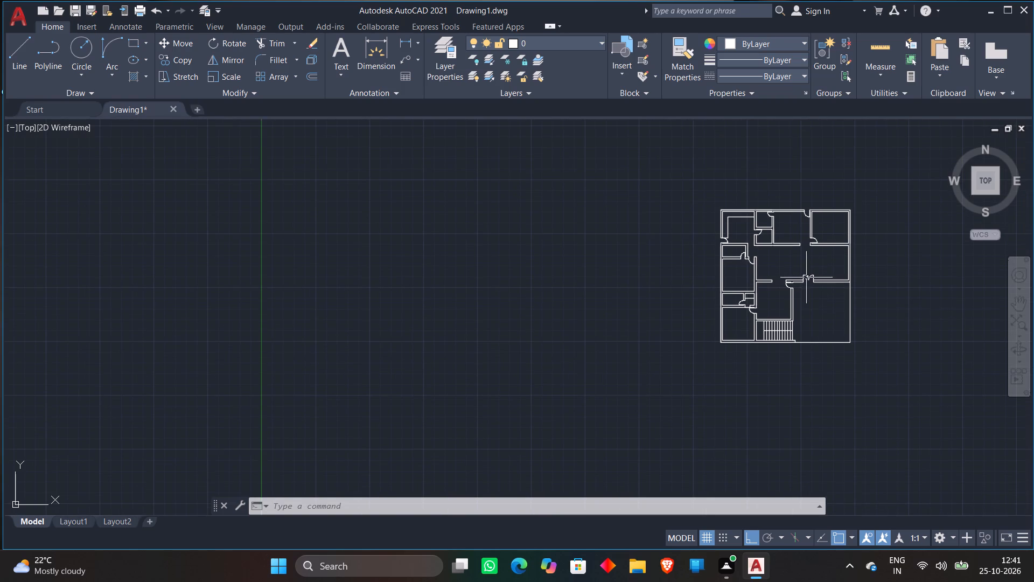
scroll(788, 232, "up", 3)
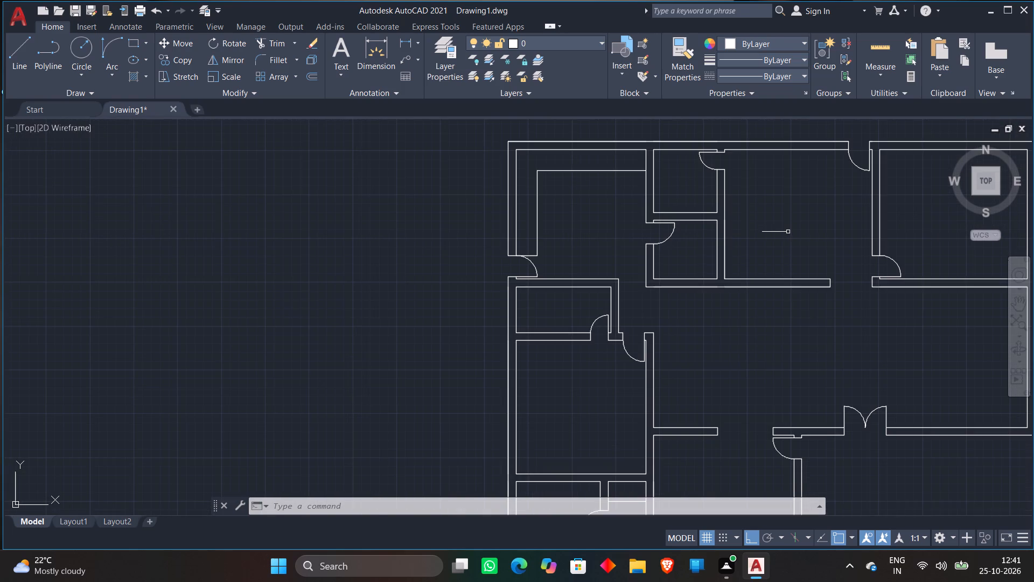
scroll(788, 232, "down", 2)
scroll(694, 176, "up", 1)
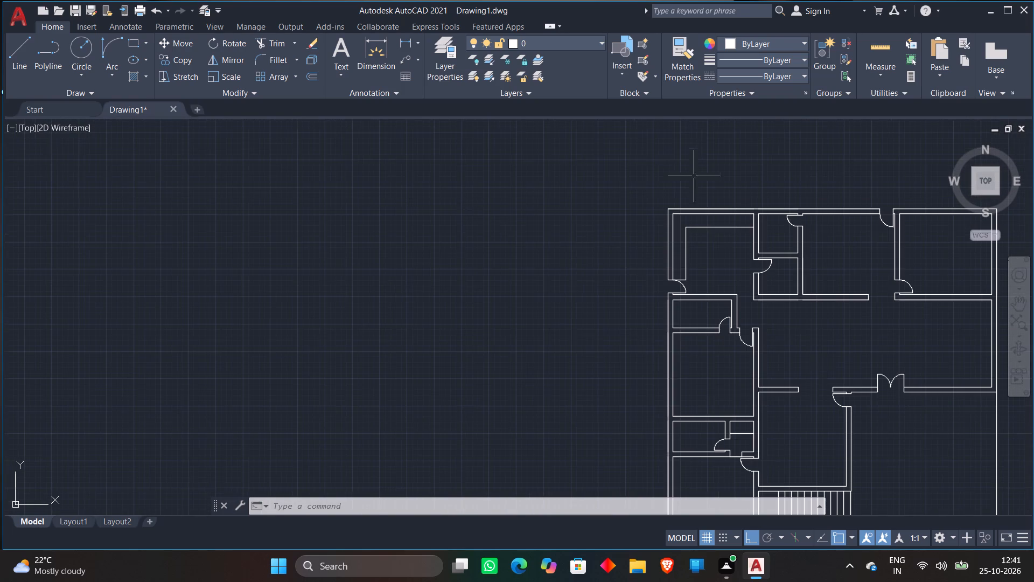
Draw a line 5' left from the plan's outer top-left corner, continuing straight down past the bottom wall.
left_click(15, 52)
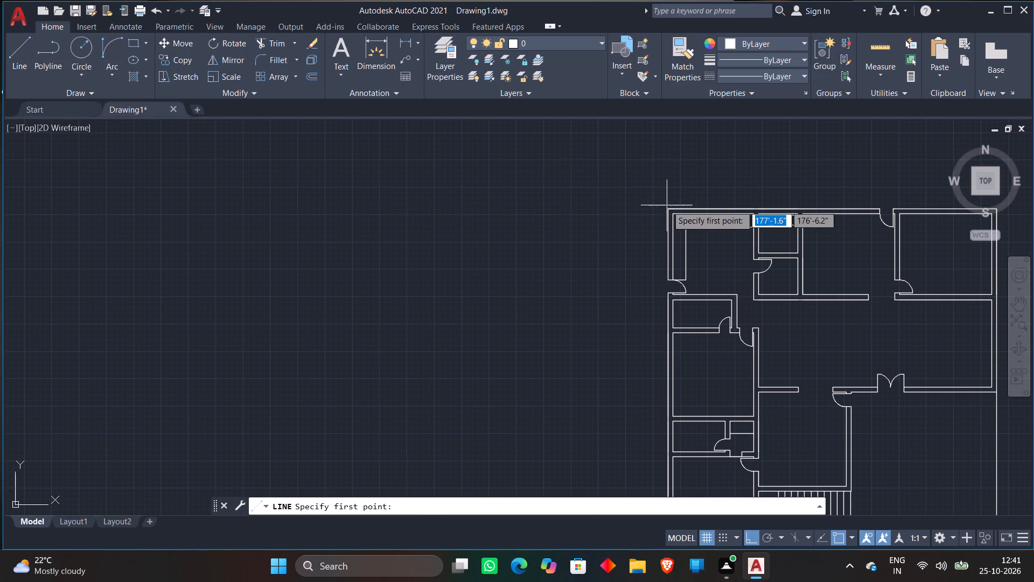
left_click(667, 206)
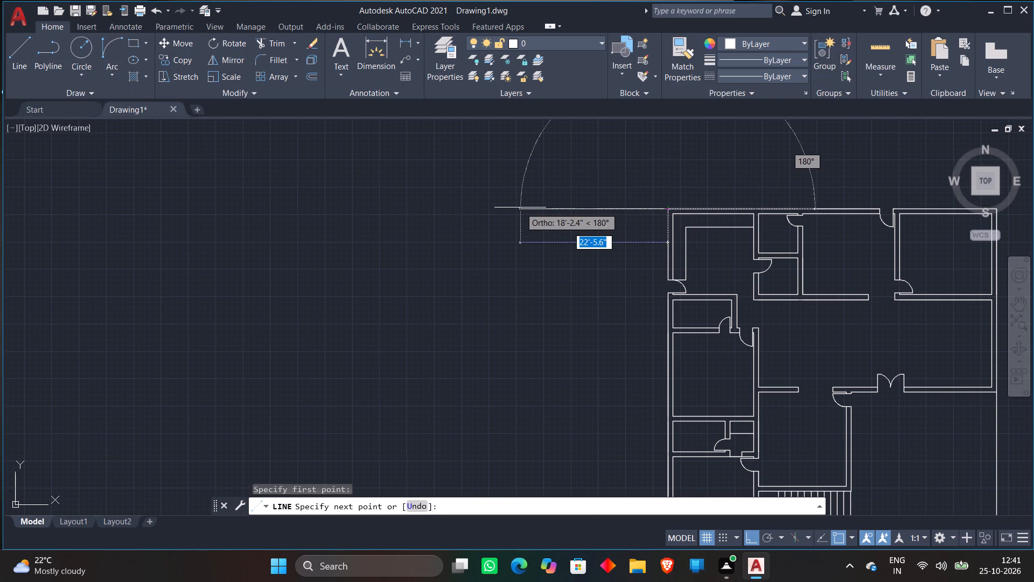
type("5'")
key("Return")
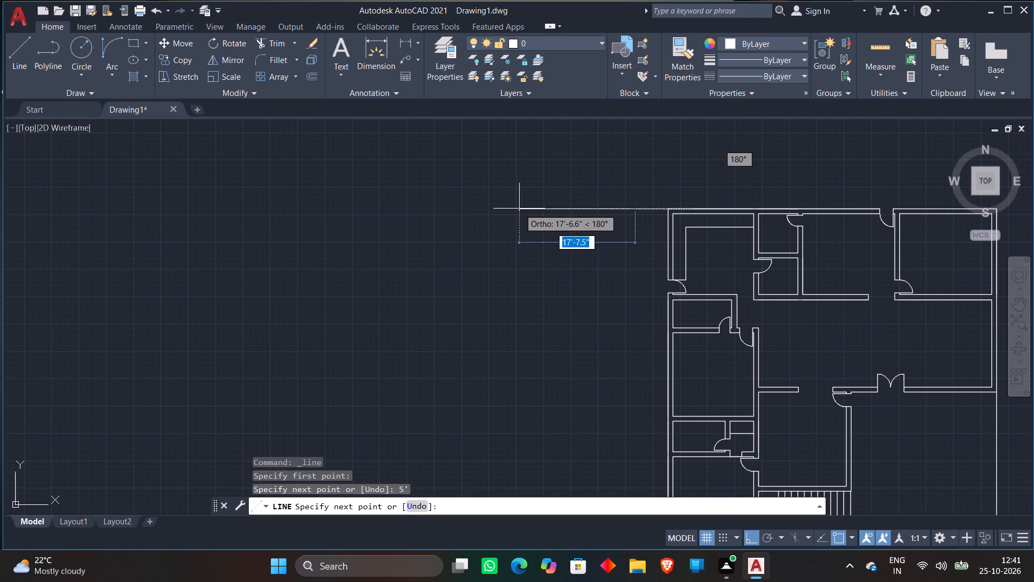
scroll(570, 243, "down", 1)
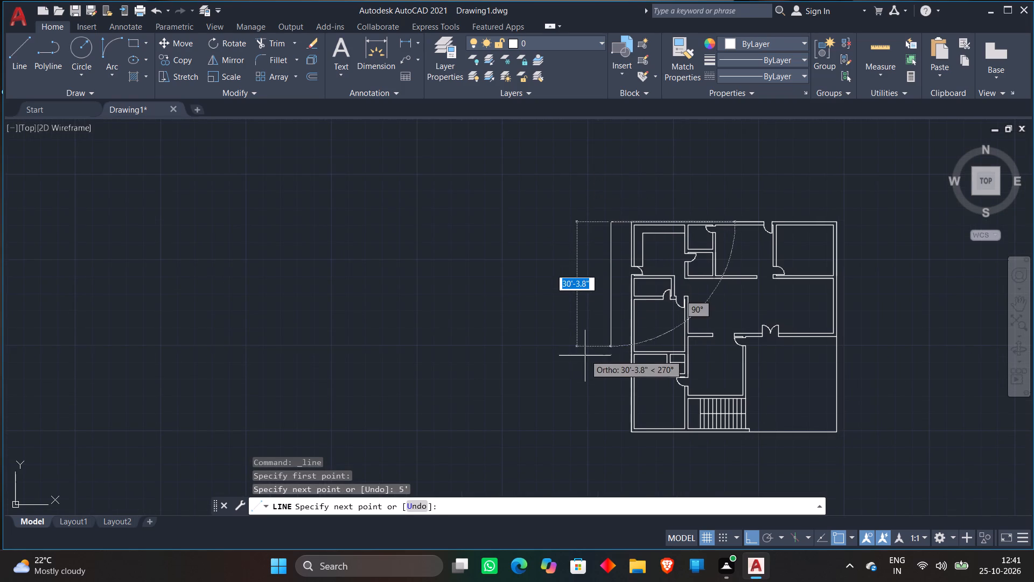
middle_click_drag(581, 352, 286, 265)
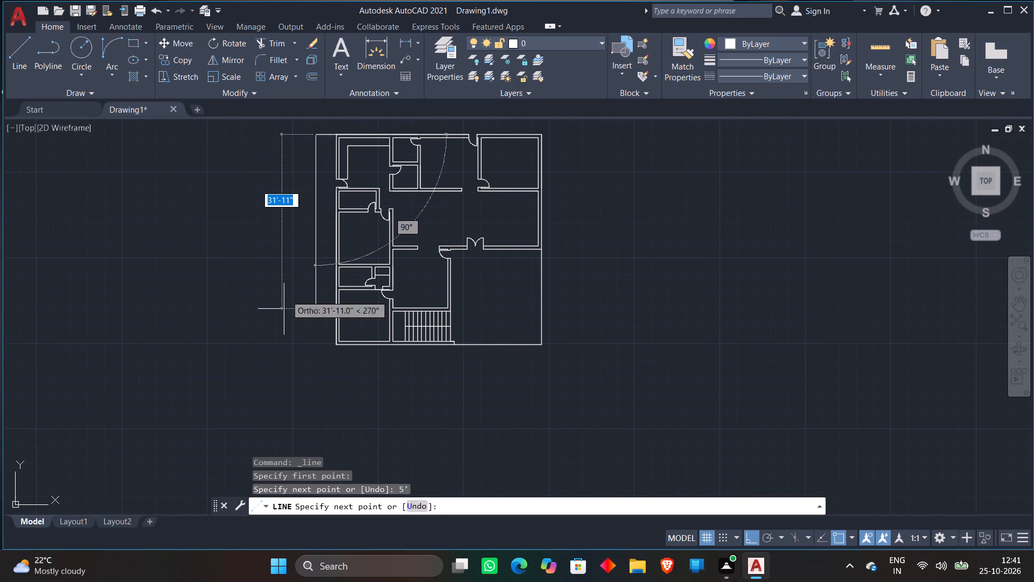
left_click(291, 373)
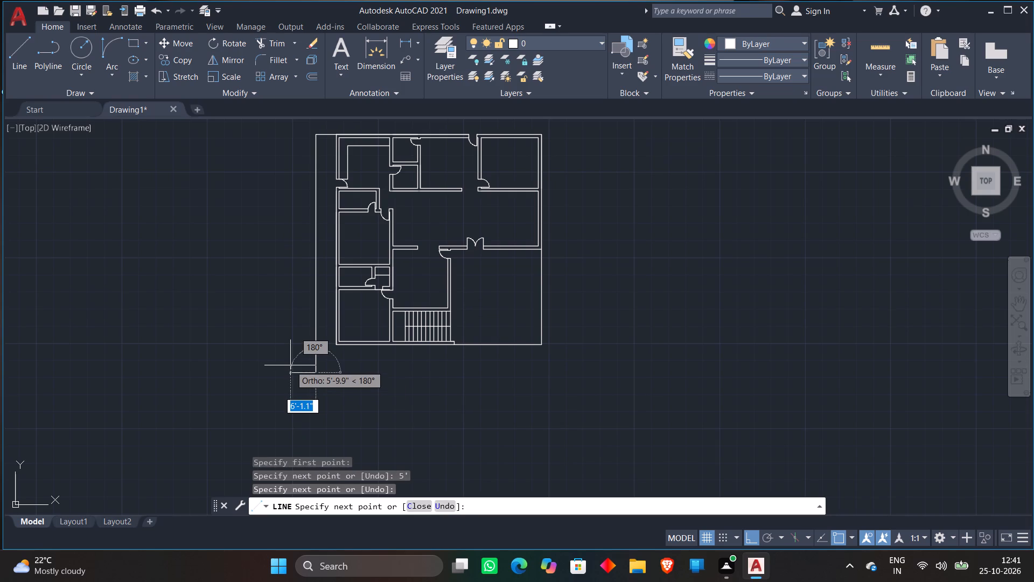
key("space")
Extend the outer bottom wall line left to the new vertical line.
type("EX")
key("space")
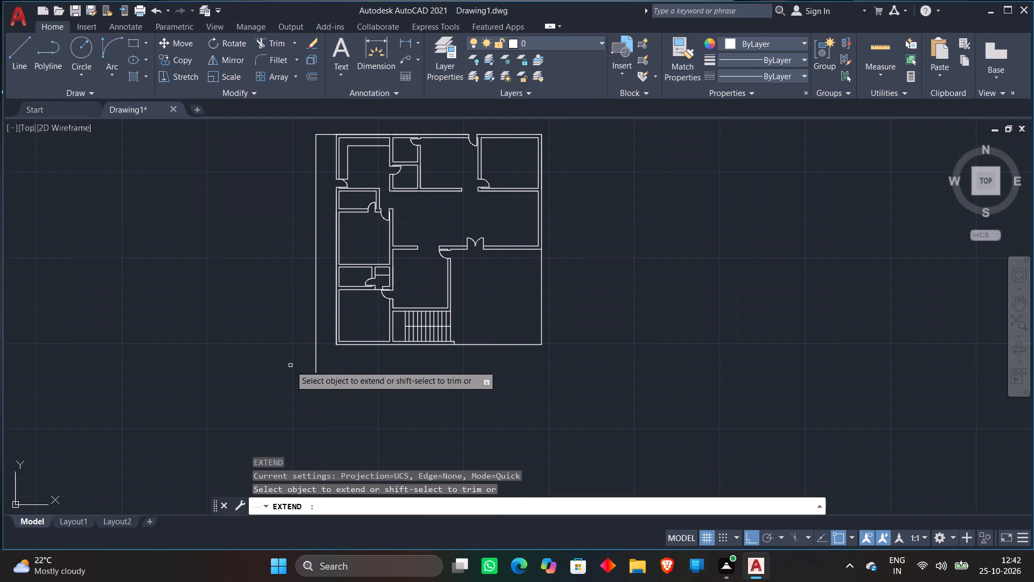
scroll(362, 343, "up", 2)
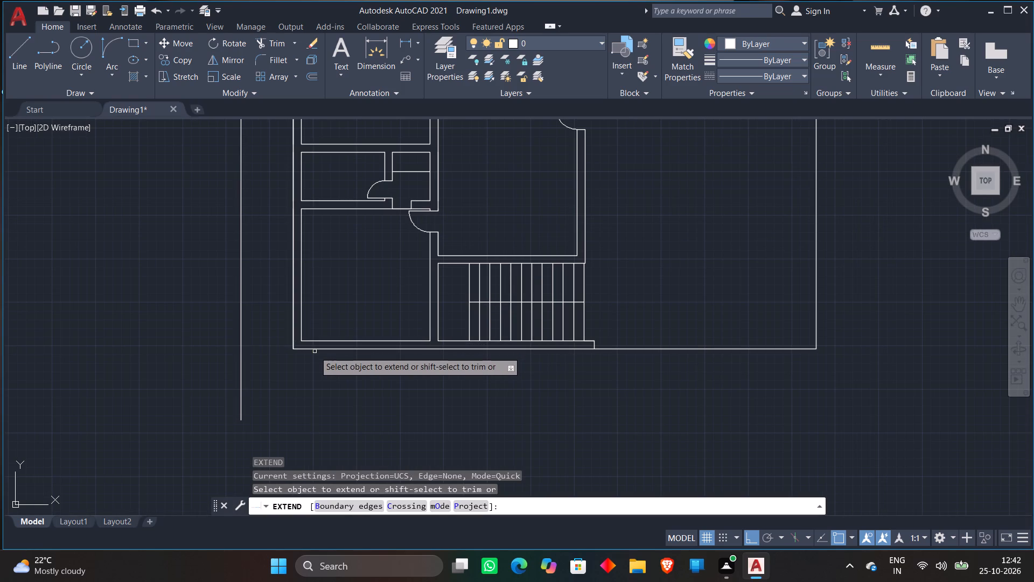
left_click(313, 351)
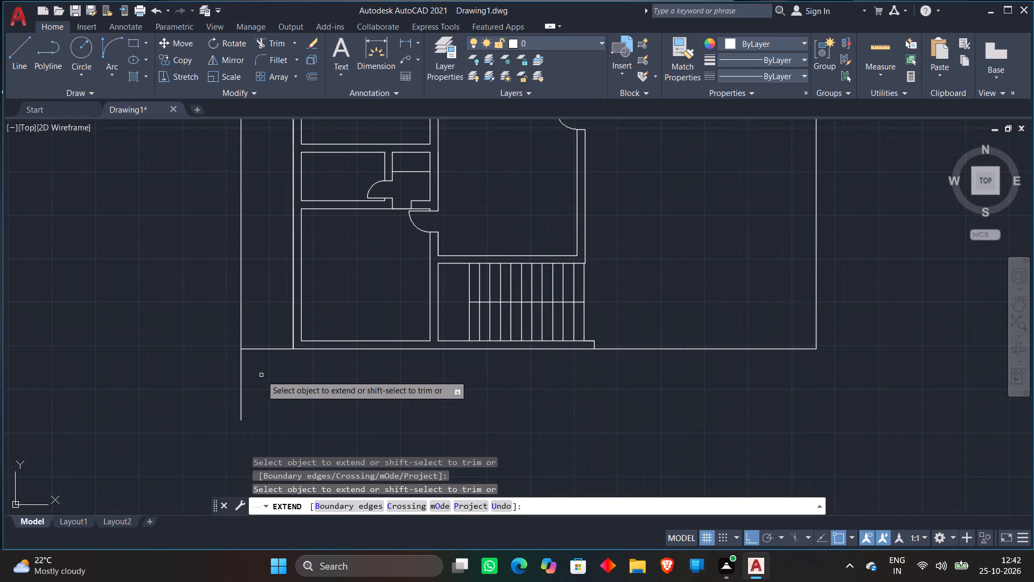
key("space")
Offset the extended bottom wall line 5' downward, outside the plan.
type("O")
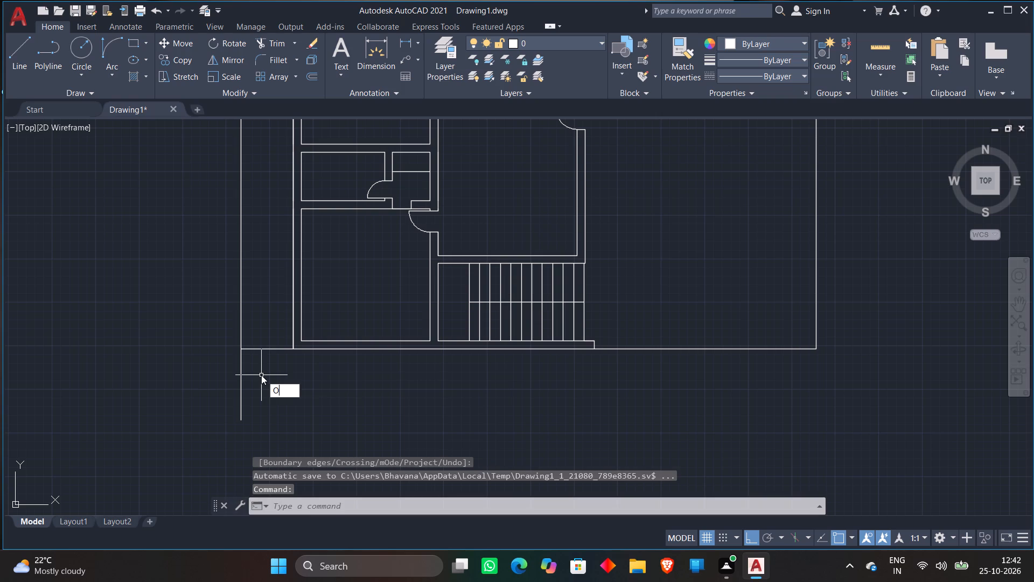
key("Return")
type("5'")
key("Return")
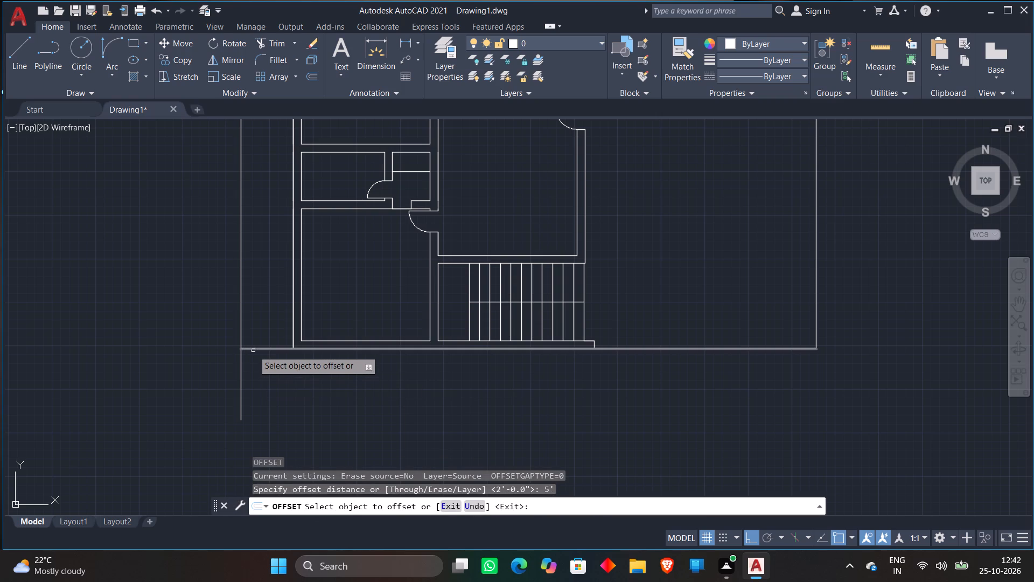
left_click(253, 350)
left_click(258, 434)
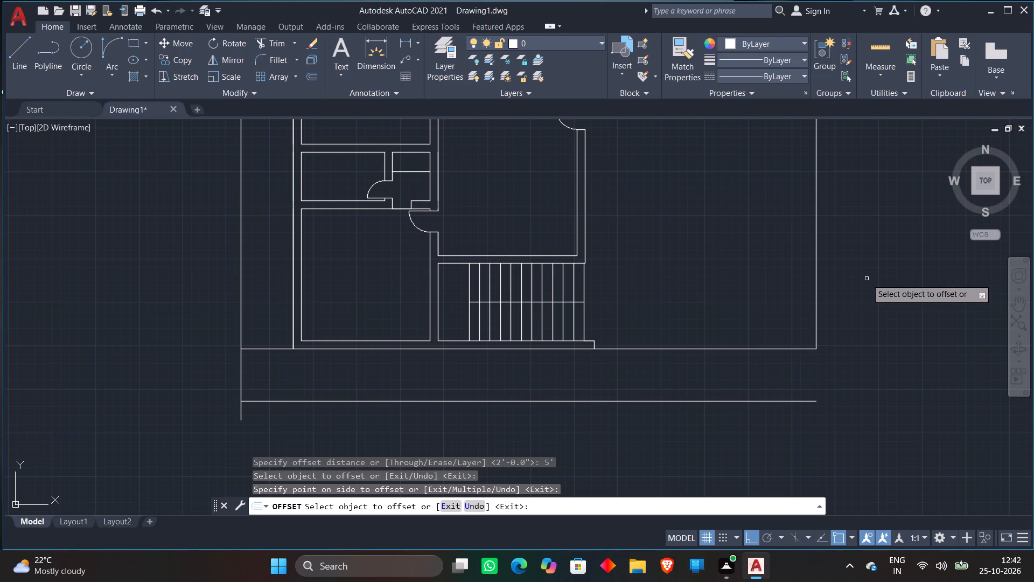
key("space")
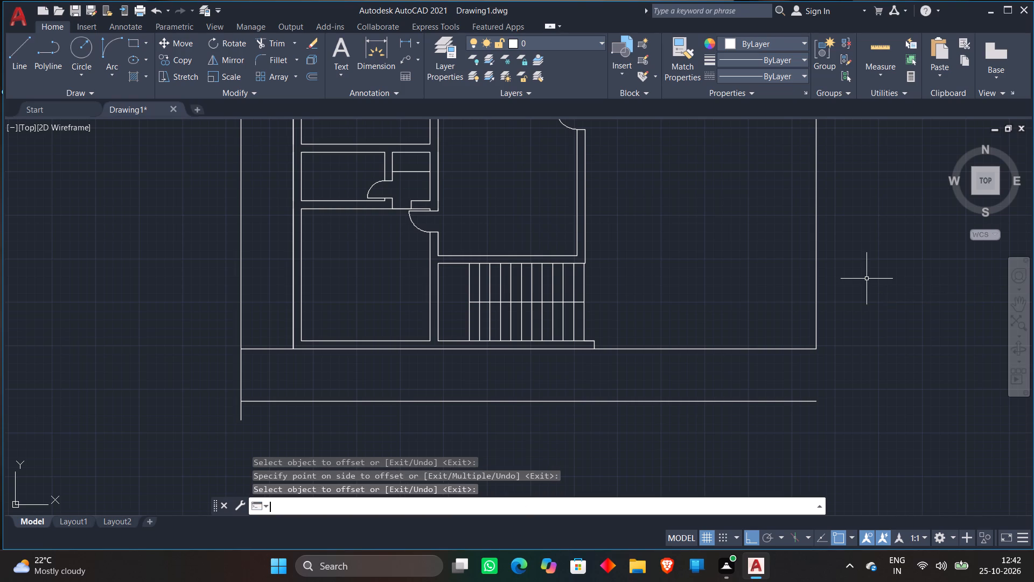
Trim the vertical line below the offset line, and the bottom wall line's extension between the vertical line and the outer wall.
type("TR")
key("space")
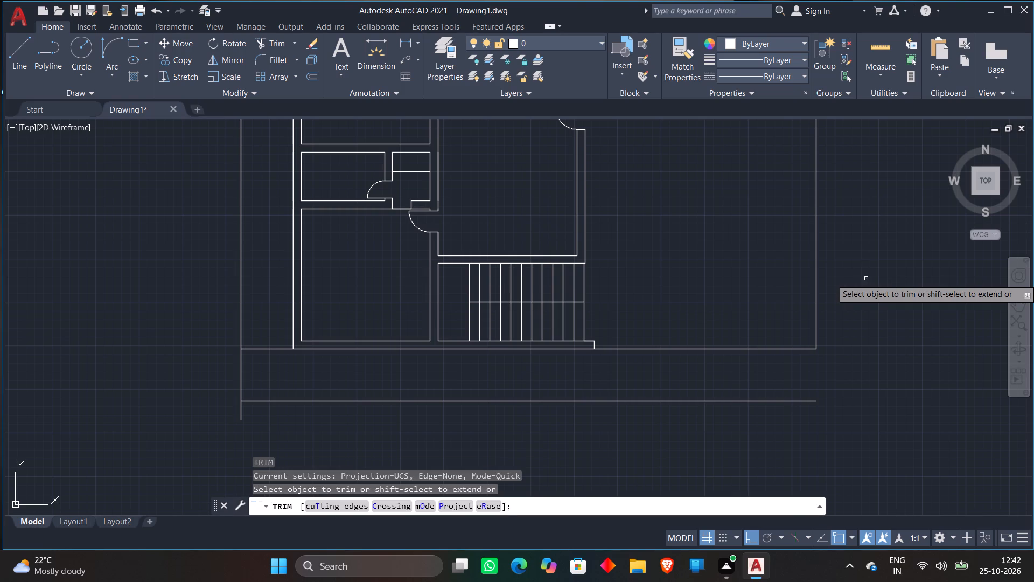
left_click(212, 408)
left_click(259, 417)
left_click(267, 332)
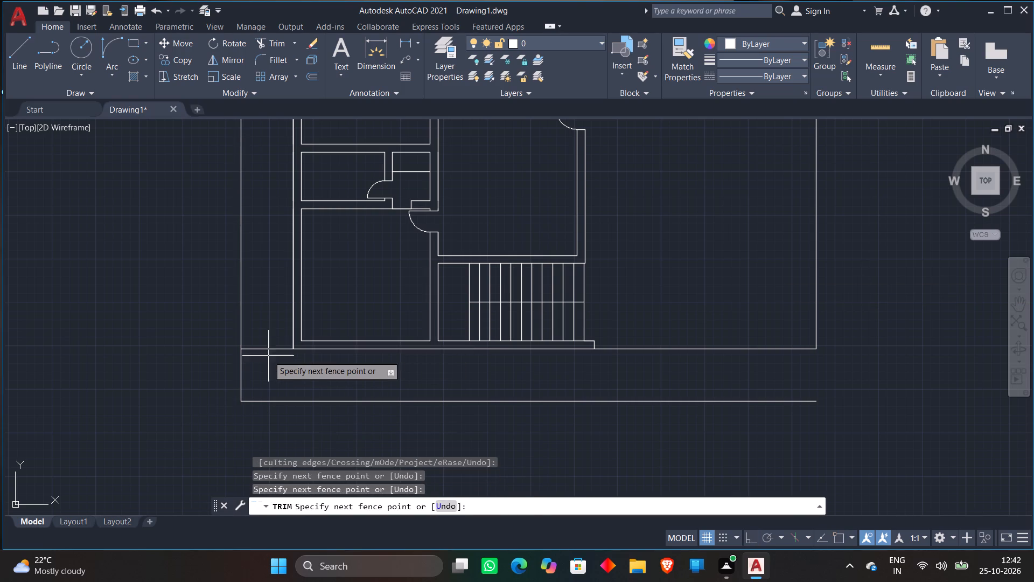
left_click(268, 364)
key("space")
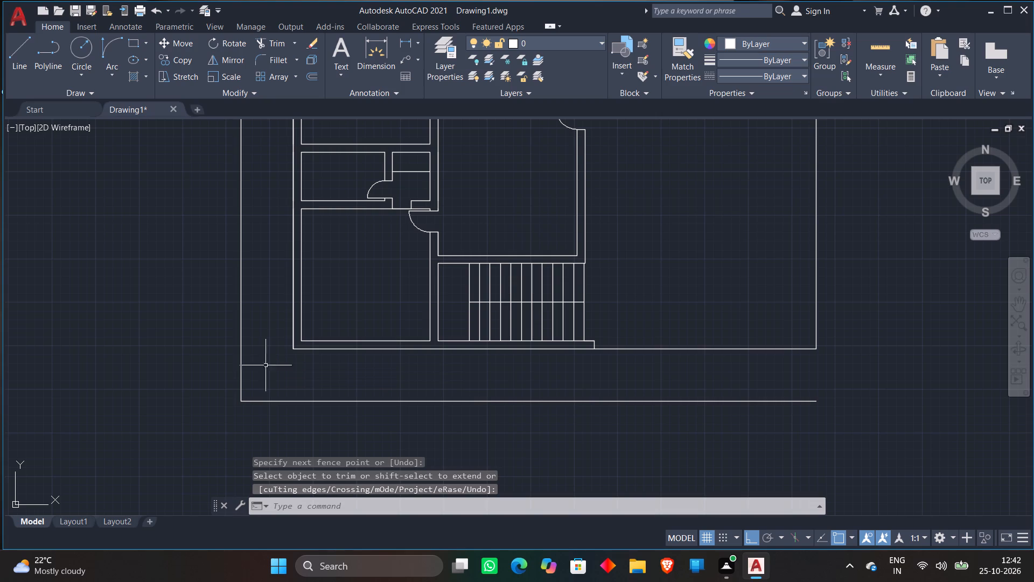
Draw a 5' vertical line from the plan's bottom-right corner to the right end of the lower offset line.
left_click(29, 50)
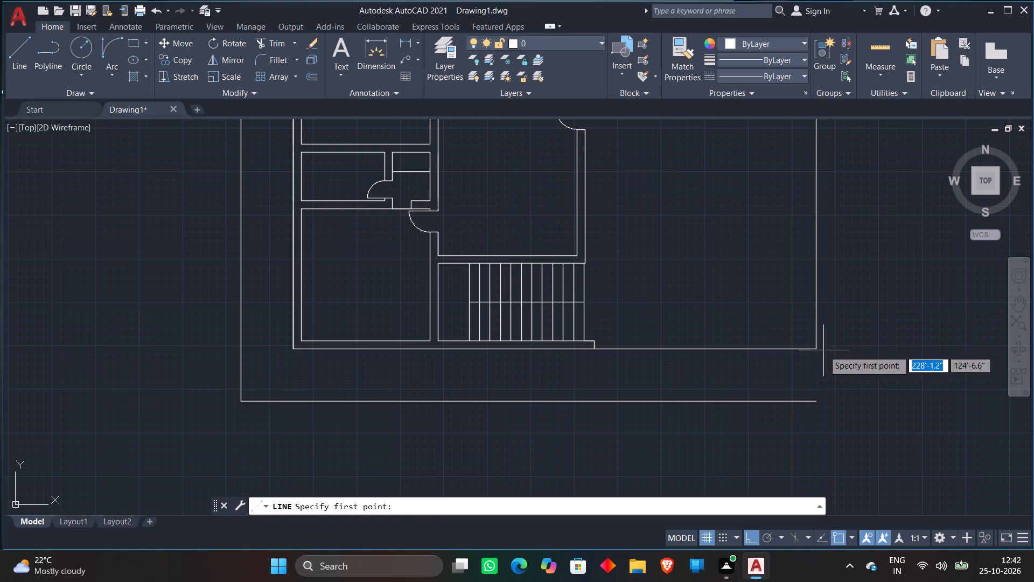
left_click(822, 349)
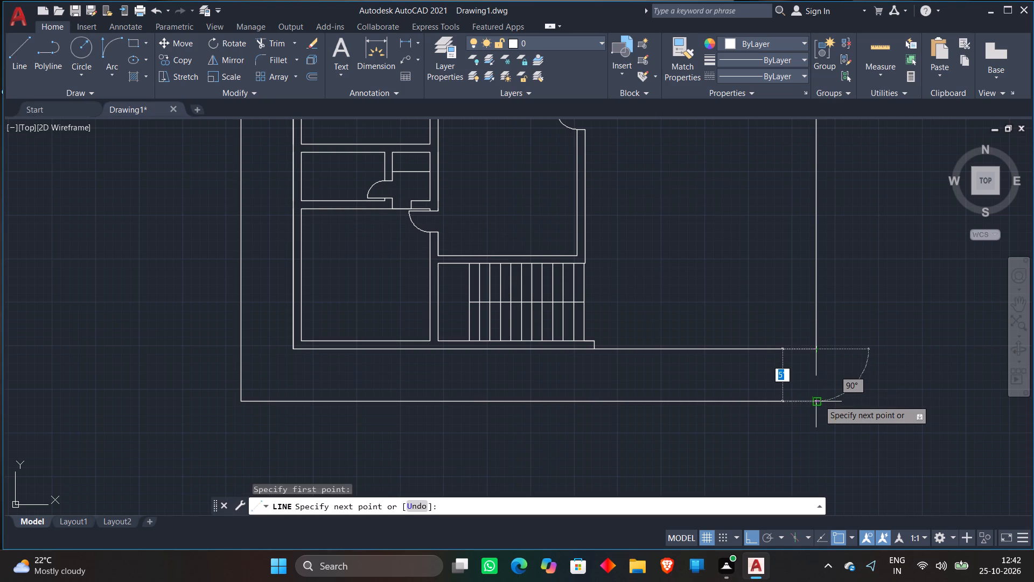
left_click(819, 400)
key("space")
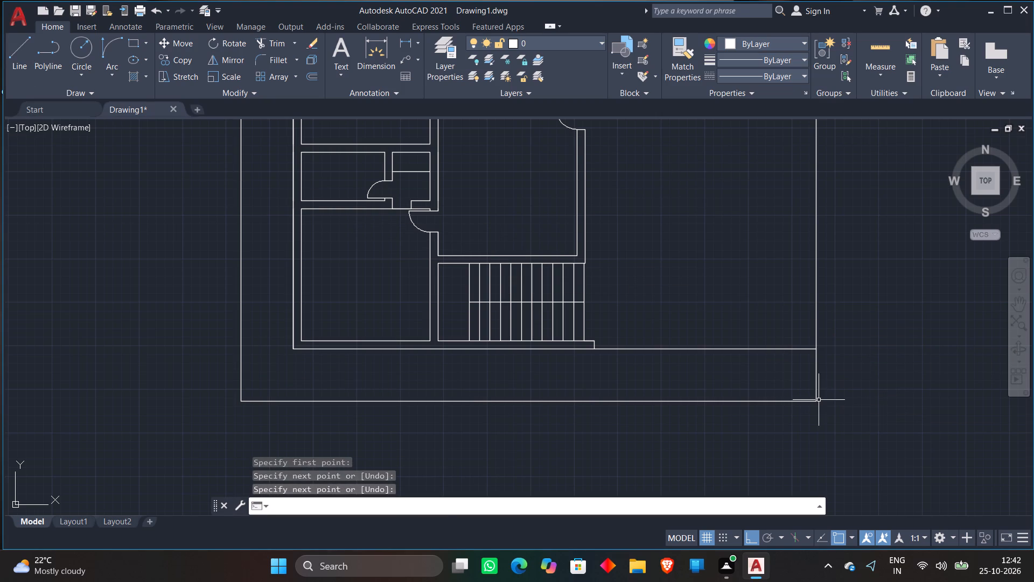
Stretch the right end of the outer bottom wall line back toward the stairs, away from the right boundary line.
scroll(815, 346, "down", 2)
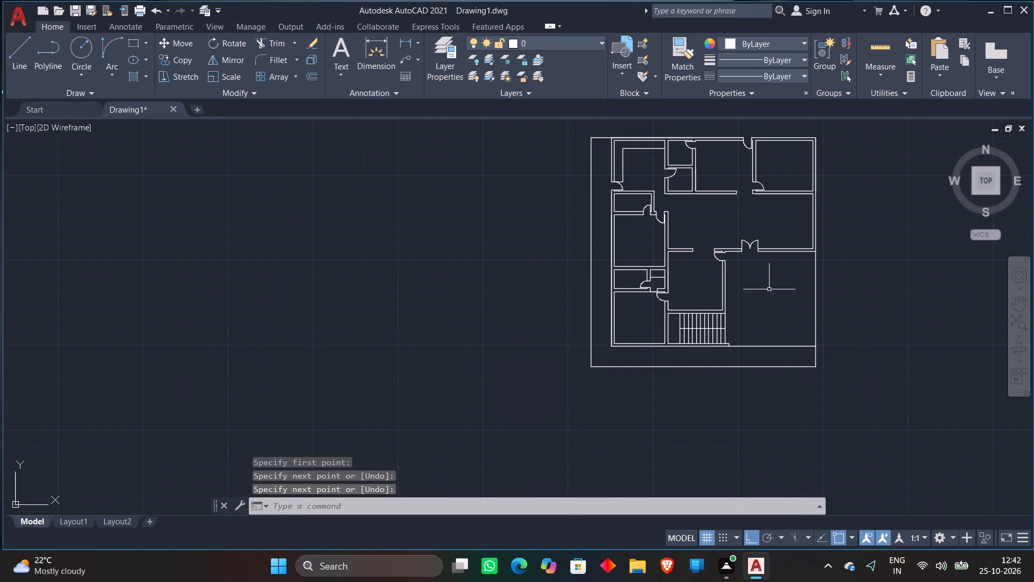
scroll(762, 281, "up", 2)
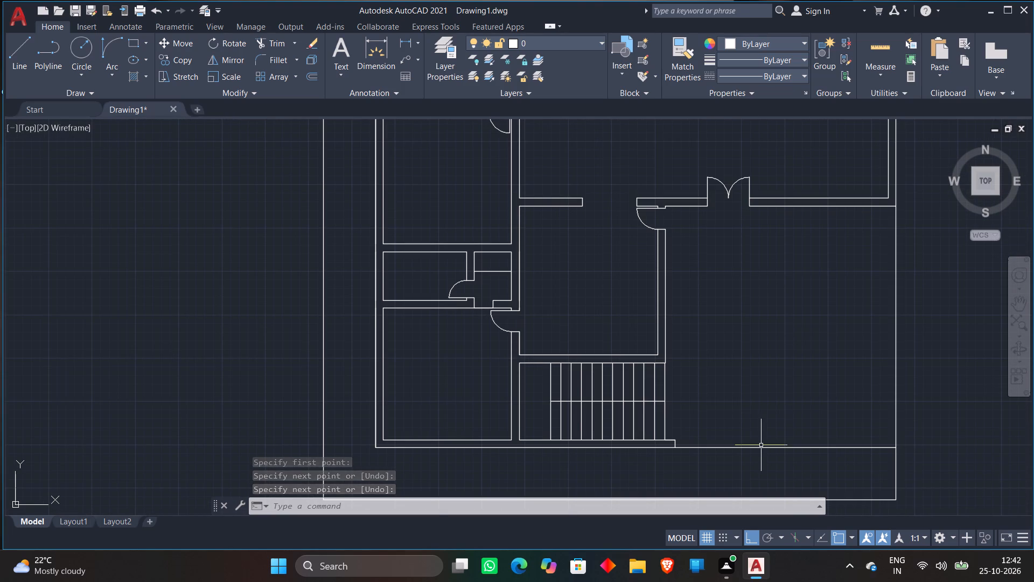
left_click(761, 448)
left_click(898, 448)
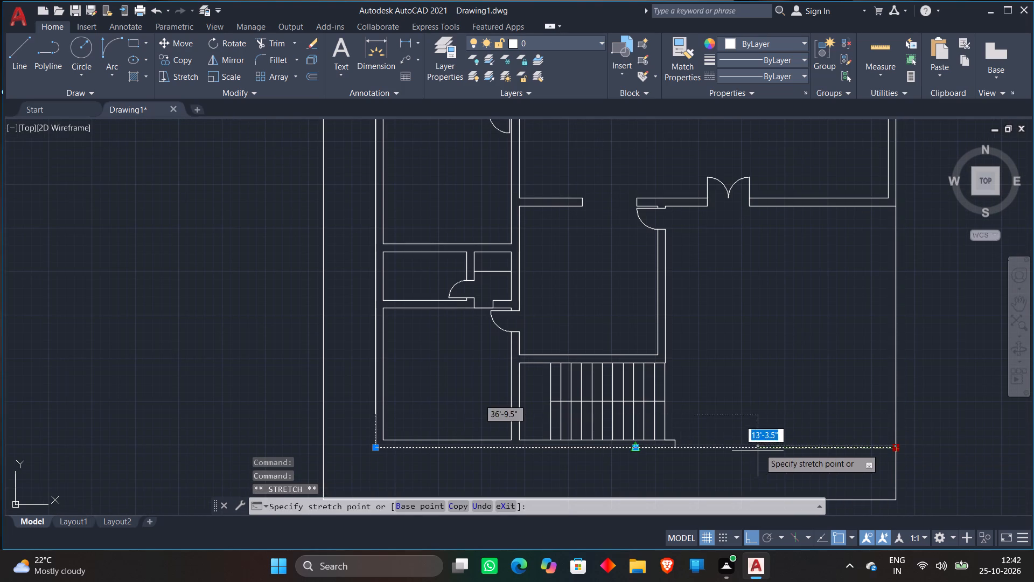
left_click(786, 441)
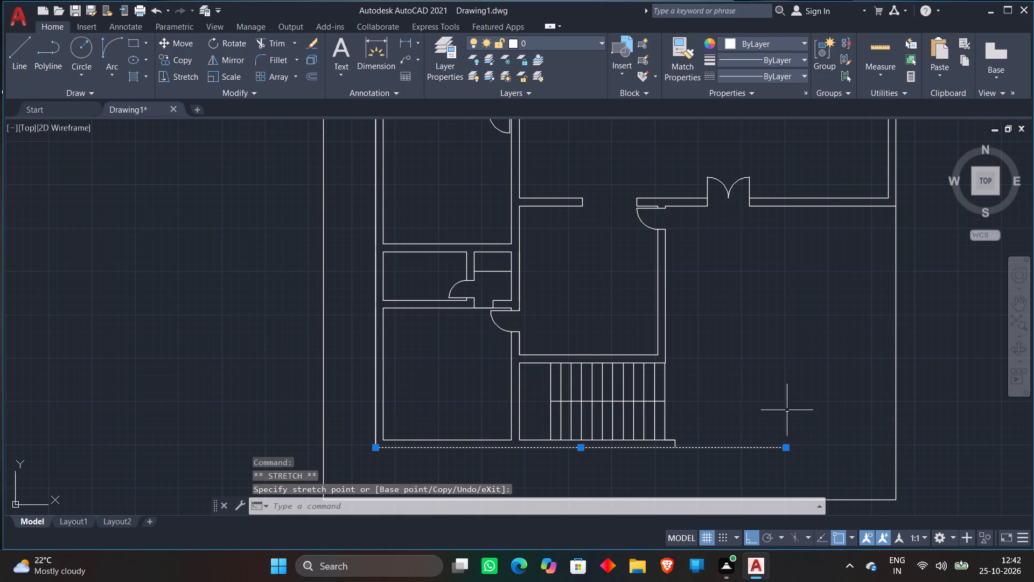
left_click(781, 398)
key("space")
key("space")
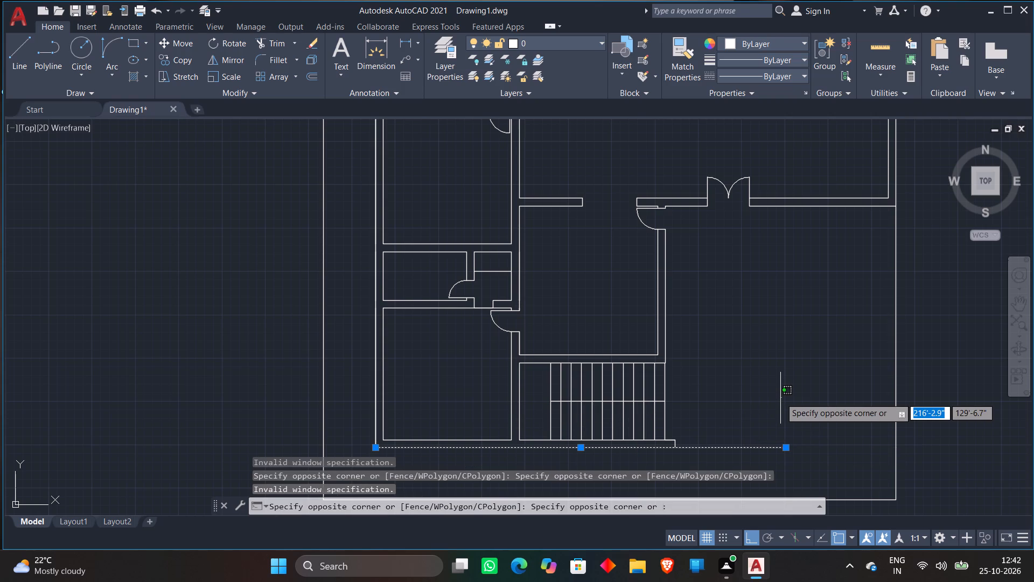
key("Escape")
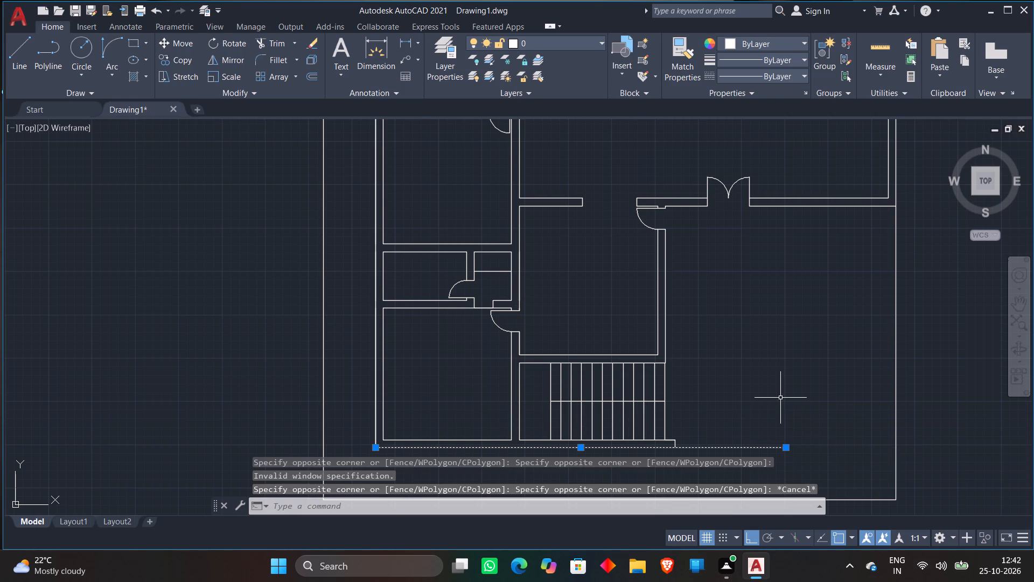
key("Escape")
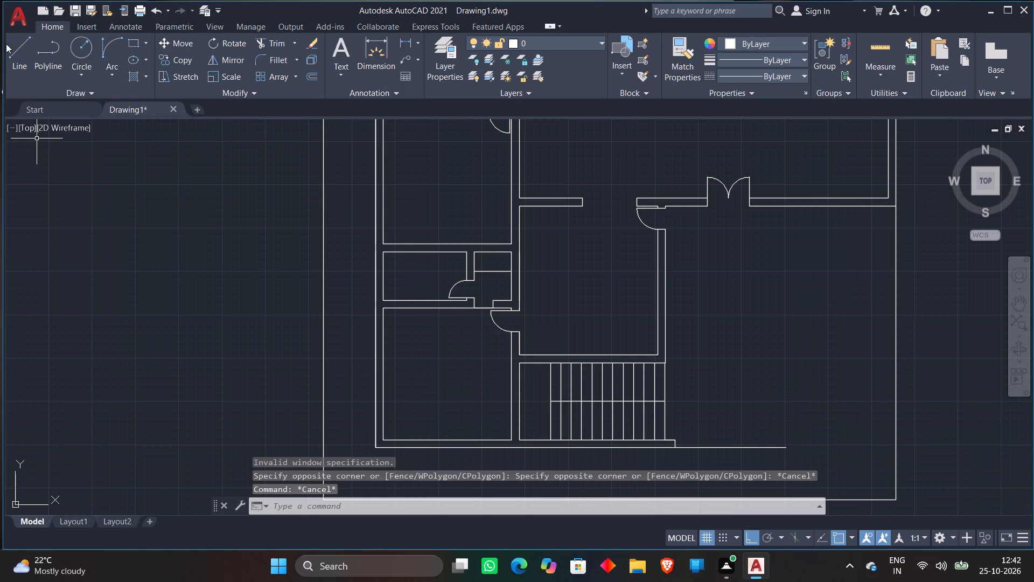
Draw a vertical line up from the right end of the outer bottom wall line and extend it to the double-door wall.
left_click(26, 51)
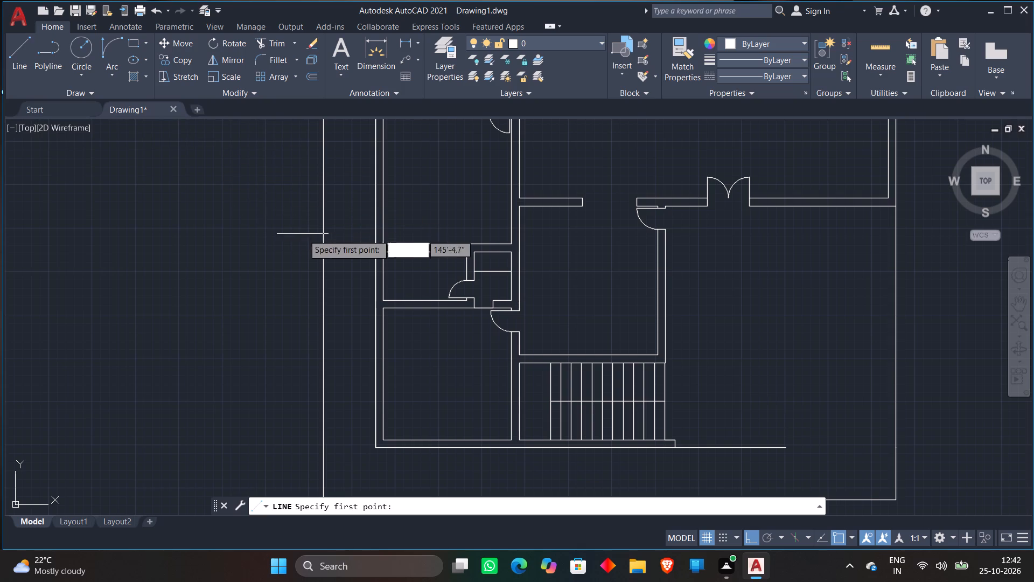
left_click(787, 444)
left_click(774, 250)
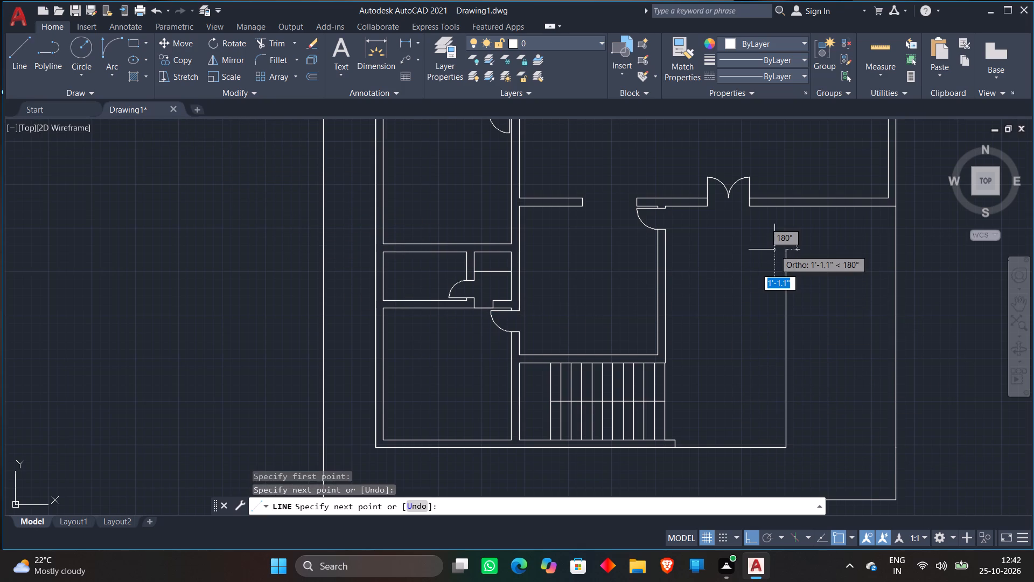
key("space")
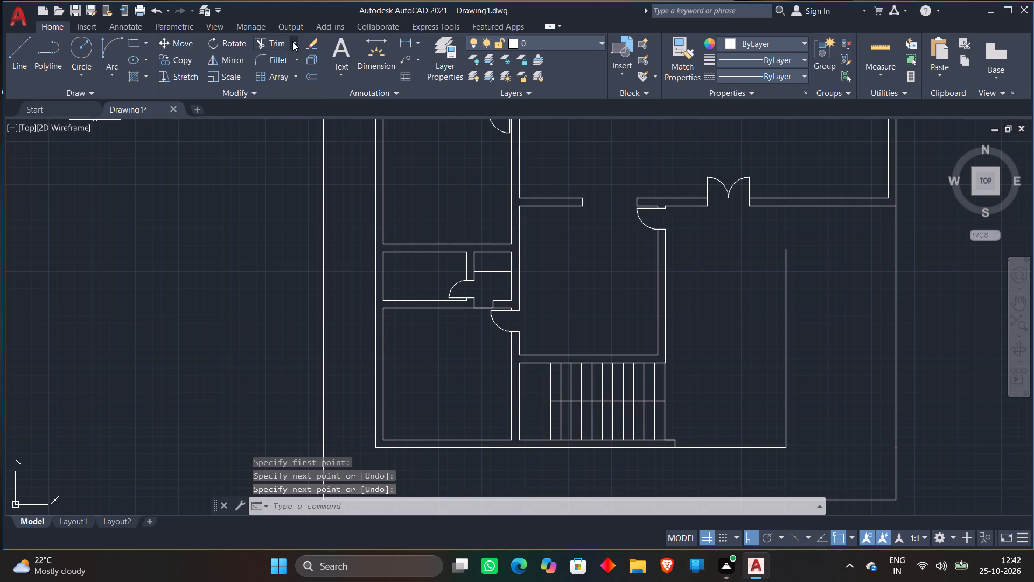
left_click(292, 41)
left_click(292, 89)
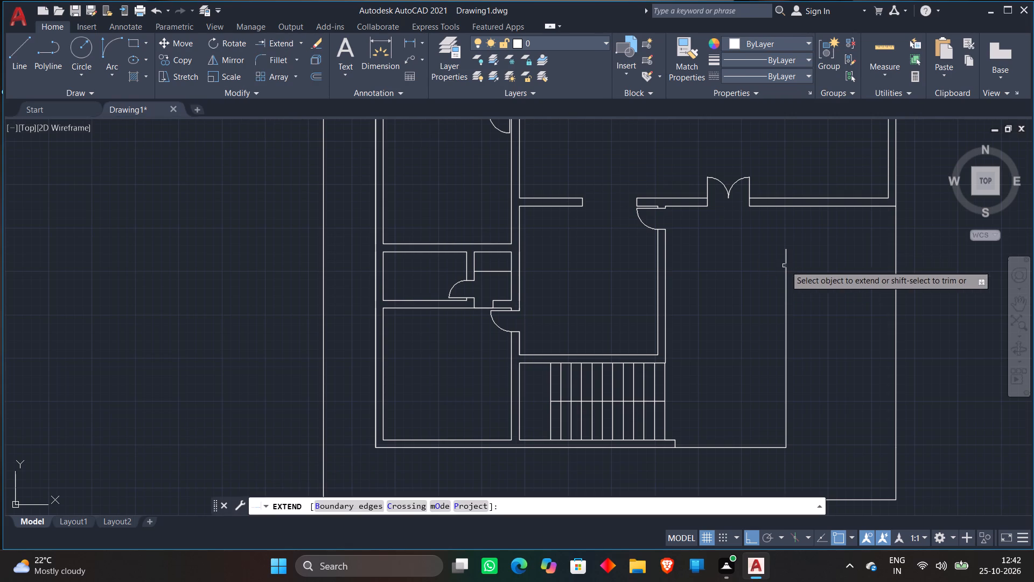
left_click(784, 263)
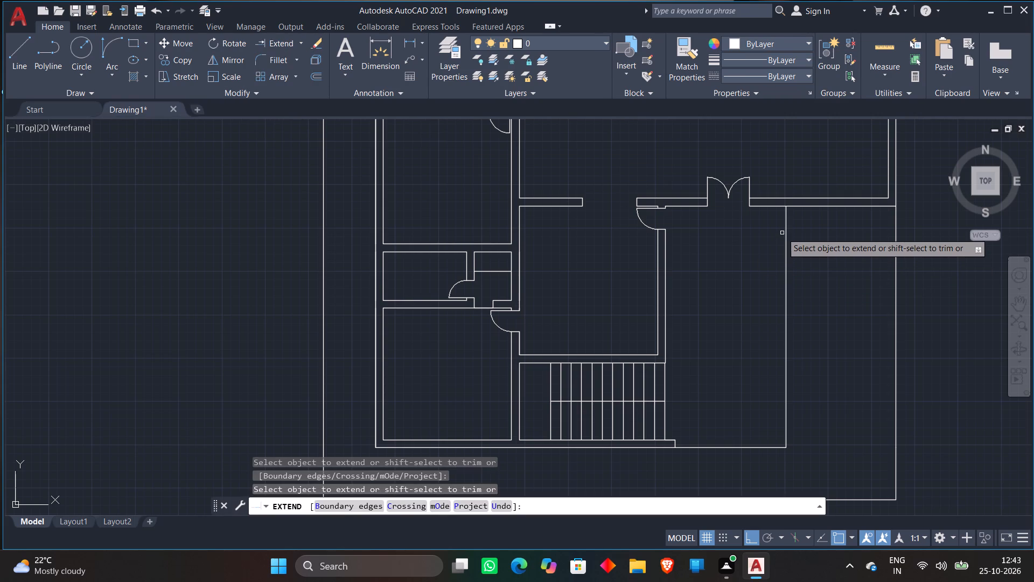
key("space")
Draw two short horizontal lines, each about 1'-9" long, across the left outer wall of the top-left room above its door.
scroll(785, 240, "down", 2)
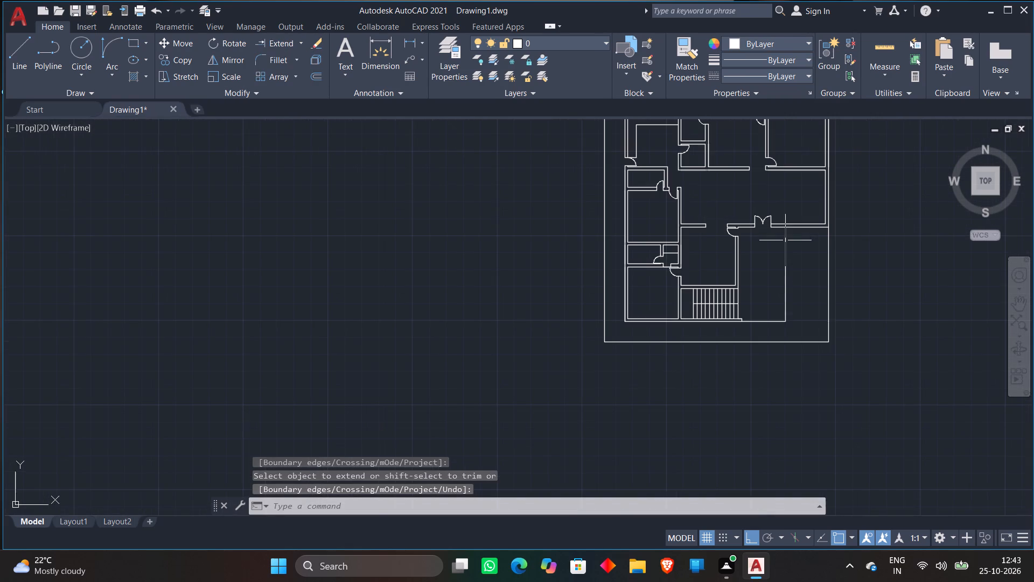
scroll(785, 299, "up", 1)
scroll(751, 313, "down", 2)
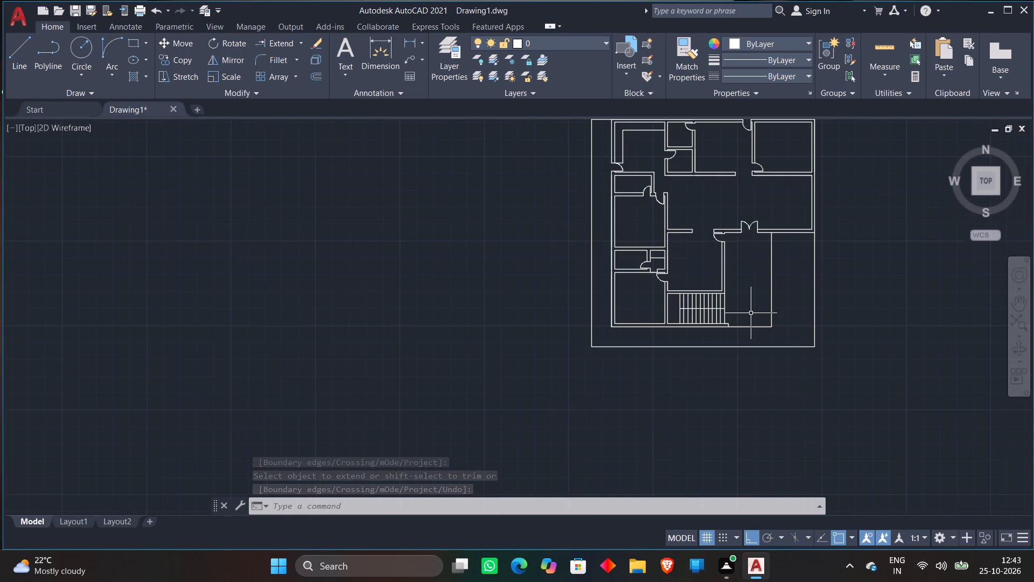
middle_click_drag(764, 250, 633, 294)
scroll(635, 293, "up", 1)
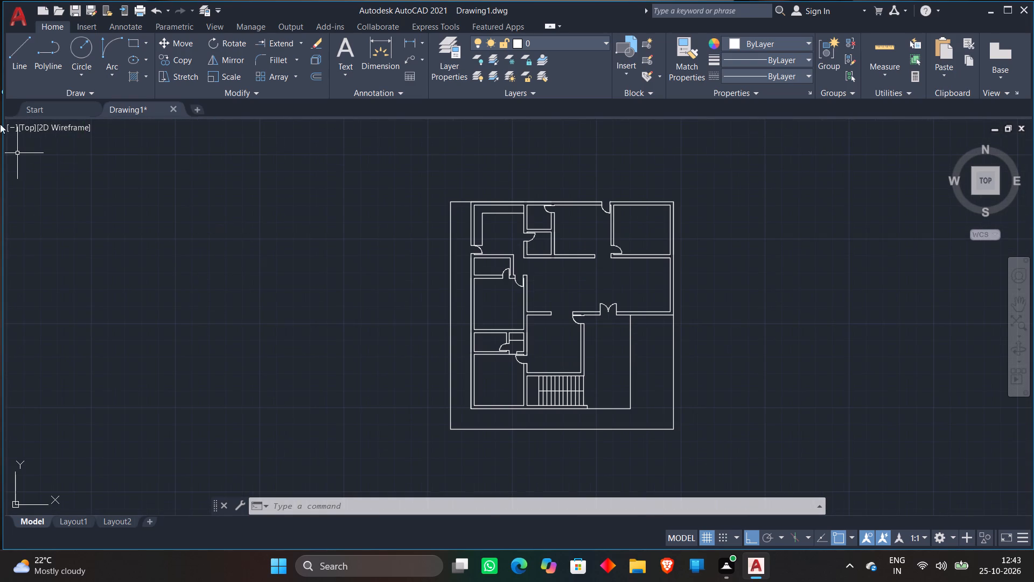
left_click(15, 73)
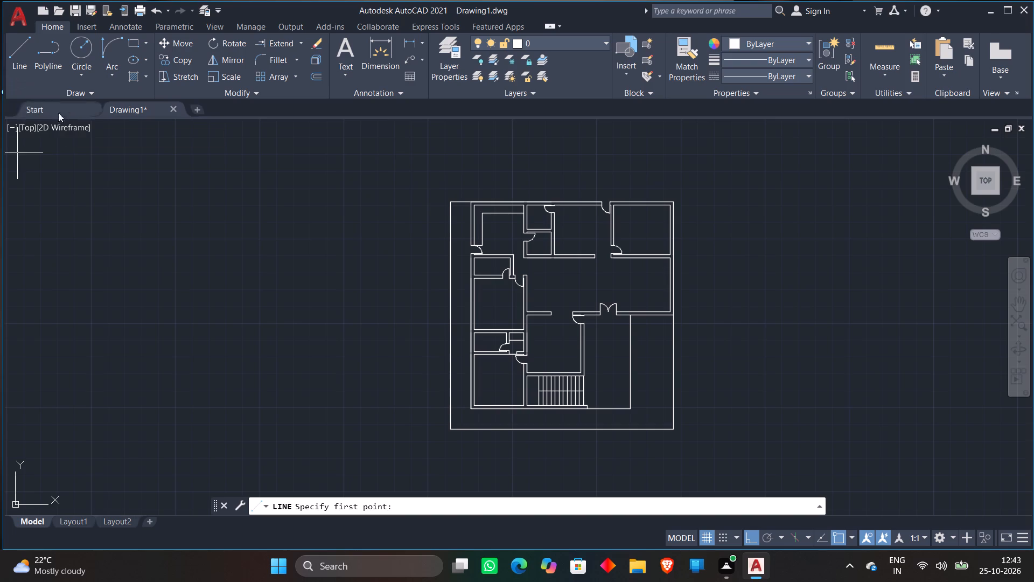
scroll(496, 209, "up", 3)
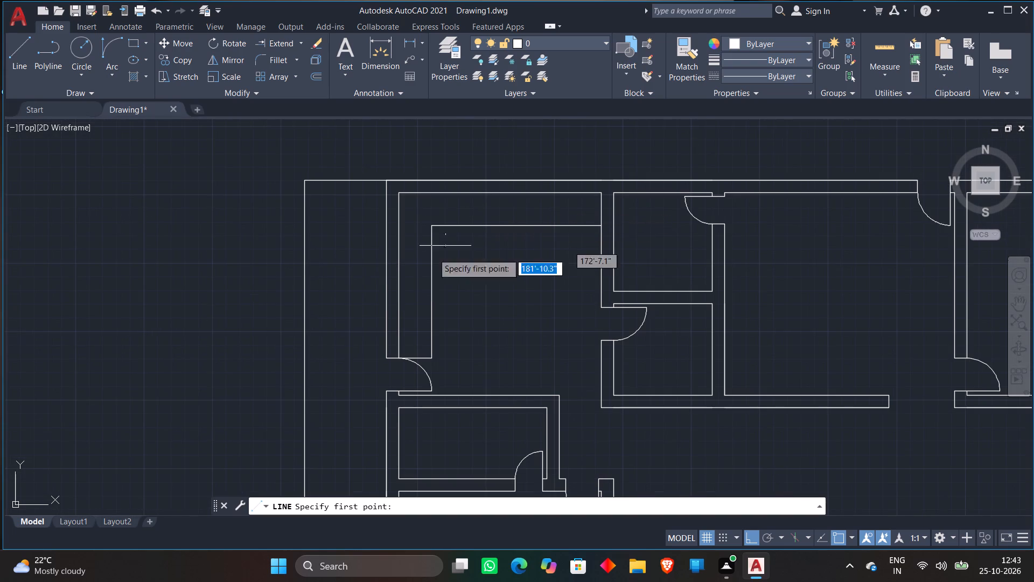
scroll(397, 246, "up", 2)
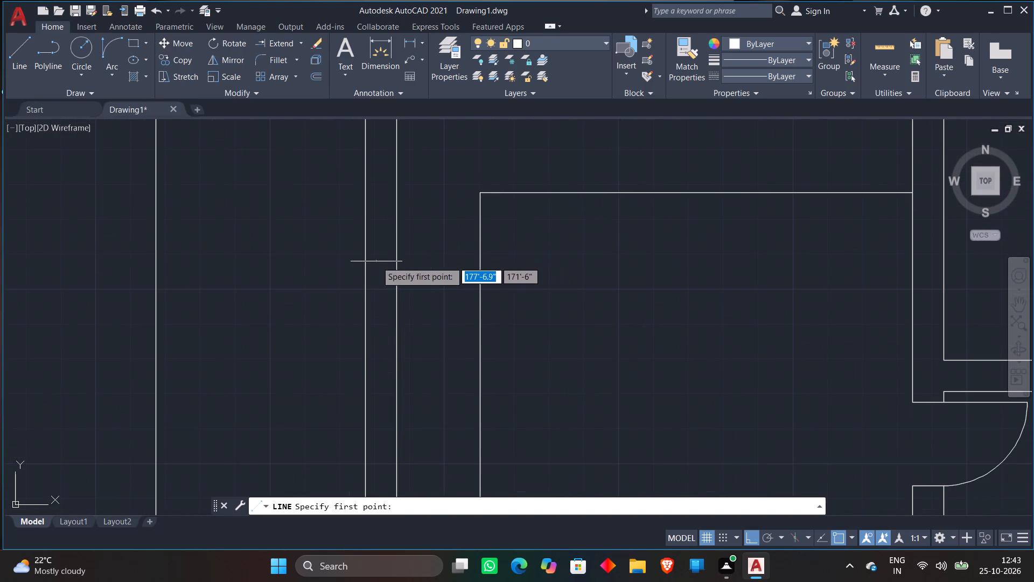
left_click(345, 251)
left_click(425, 250)
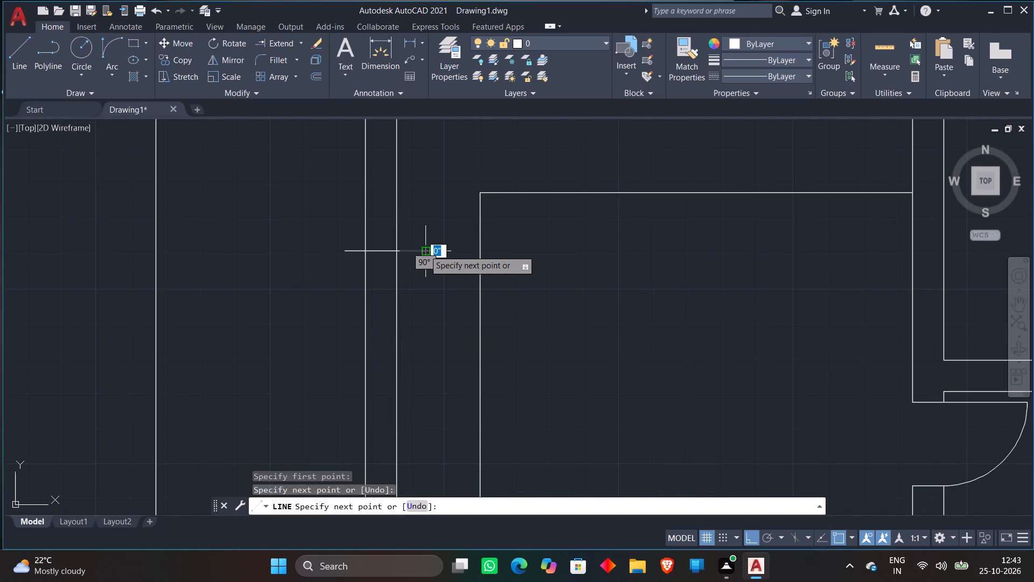
key("space")
left_click(18, 52)
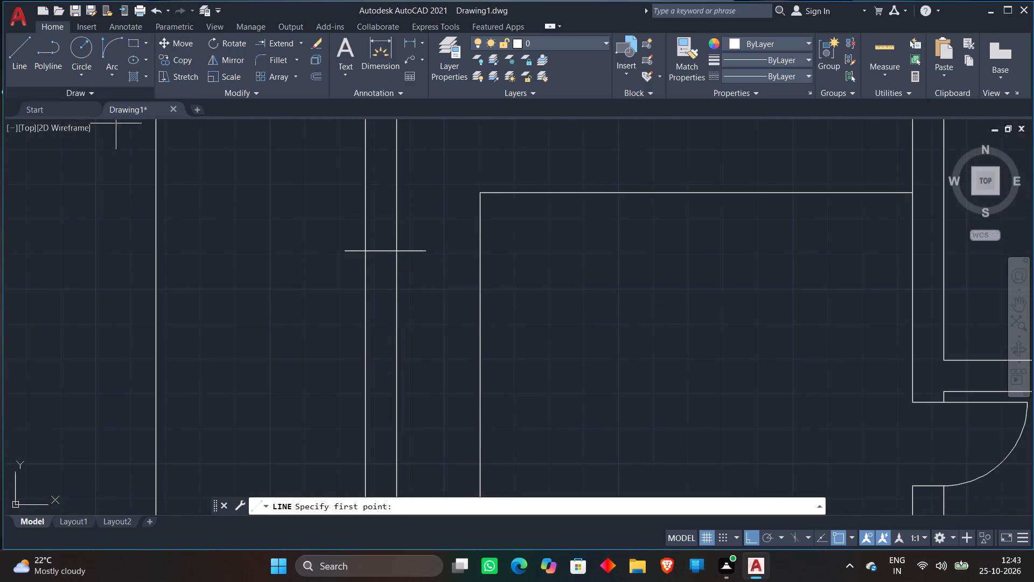
scroll(320, 267, "down", 2)
scroll(352, 327, "up", 1)
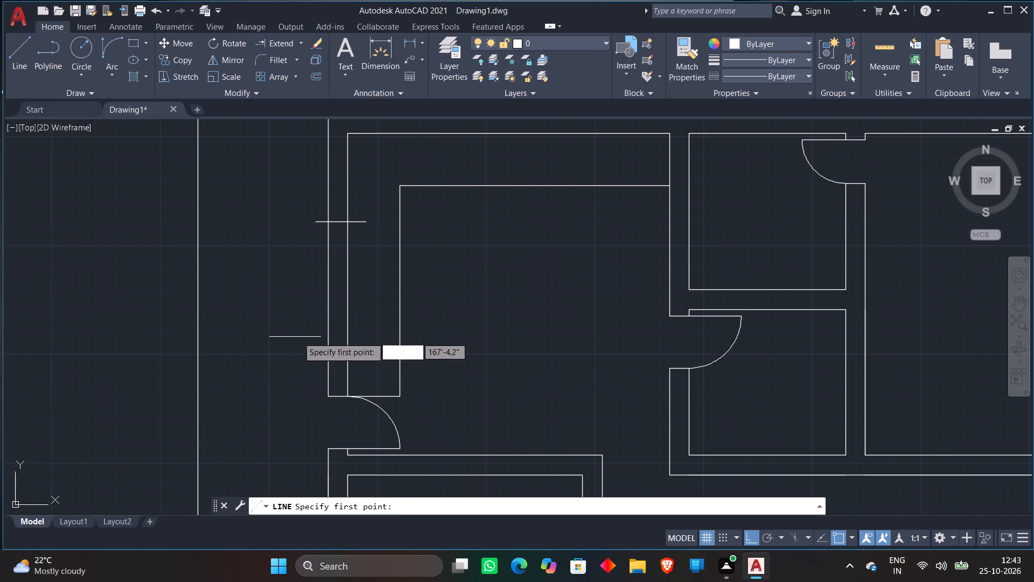
left_click(311, 334)
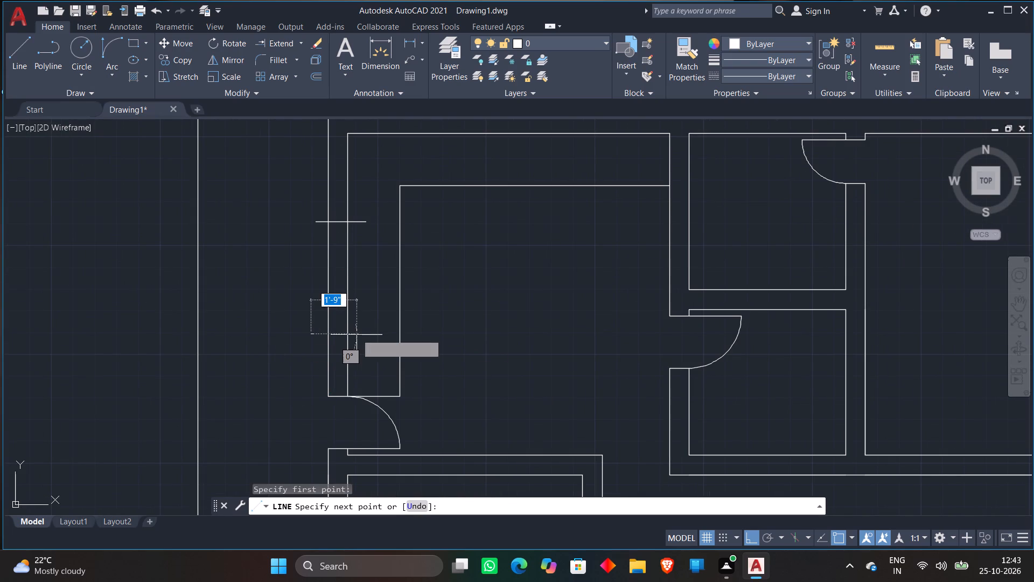
left_click(357, 335)
key("space")
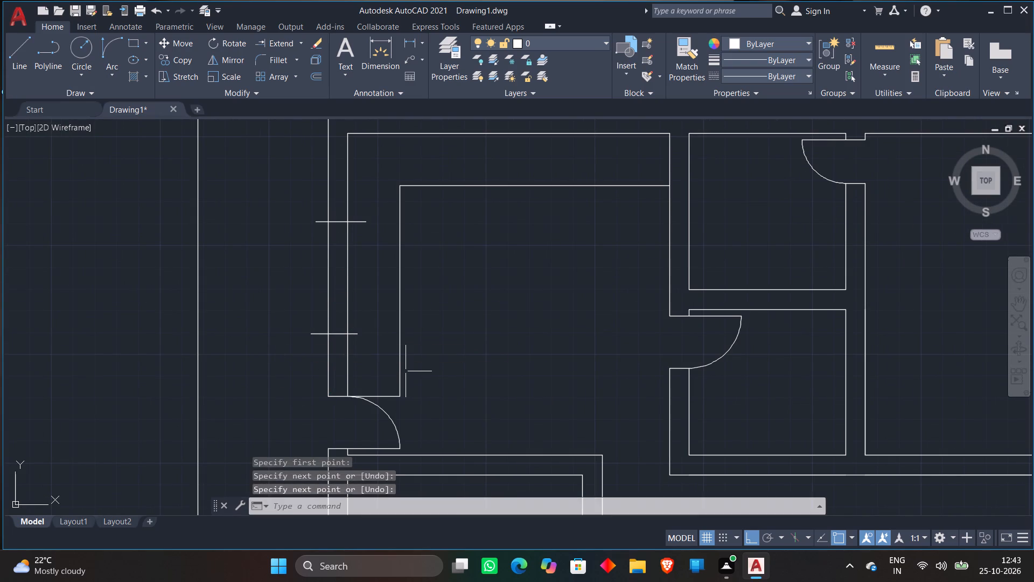
Draw two short vertical lines across the top outer wall of the top-left room, crossing both wall lines.
scroll(407, 372, "down", 1)
key("space")
scroll(455, 202, "up", 1)
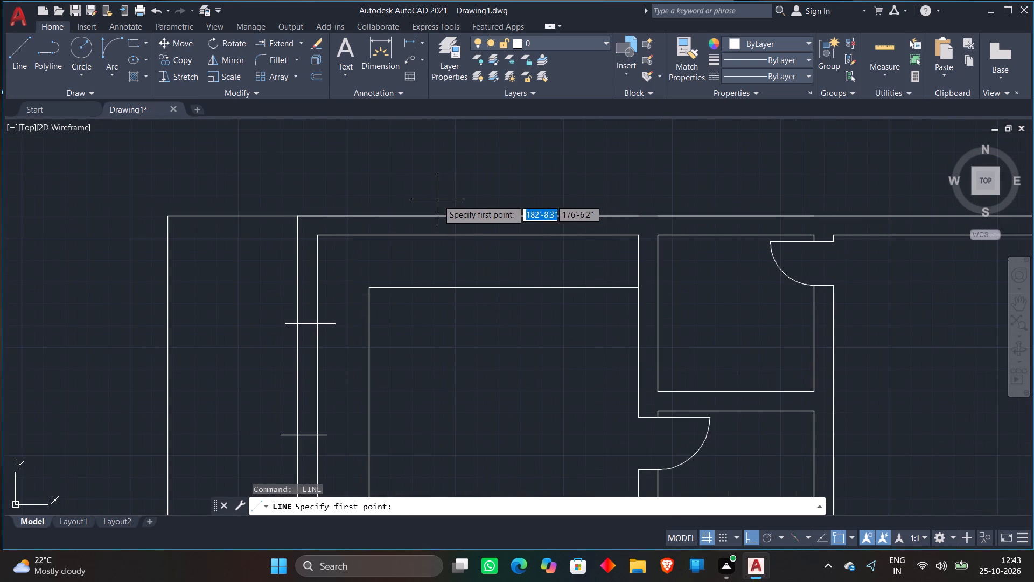
left_click(433, 198)
left_click(435, 252)
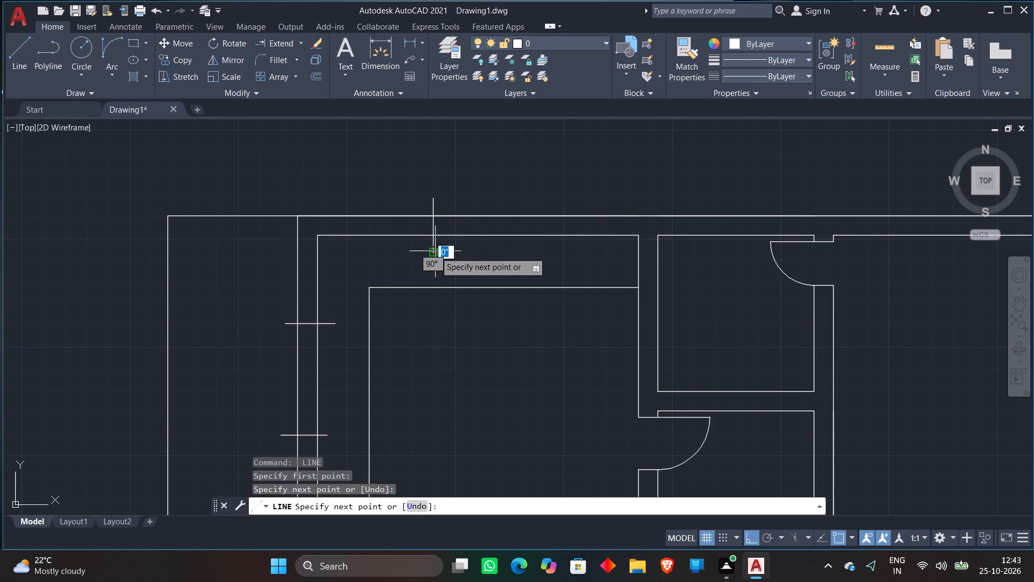
key("space")
key("space")
left_click(541, 200)
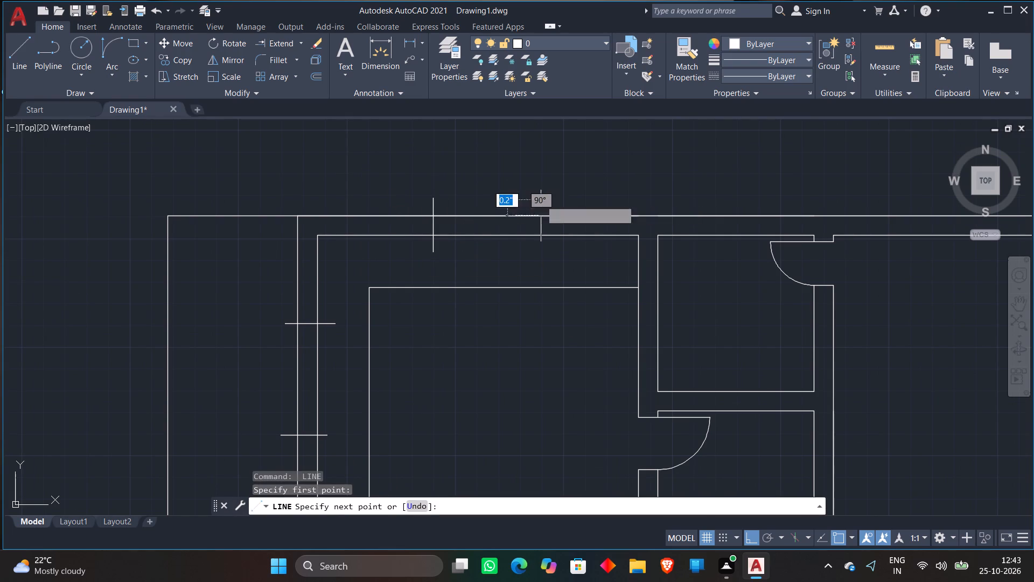
left_click(549, 252)
key("space")
Draw two short vertical lines across the top outer wall of the small room beside the top-left room.
scroll(550, 252, "down", 2)
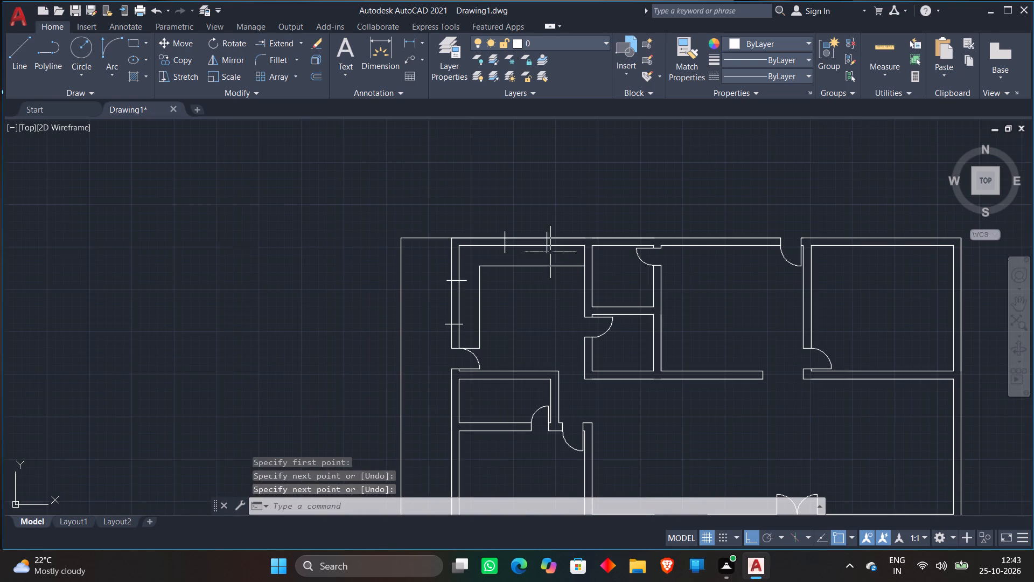
key("space")
scroll(619, 230, "up", 2)
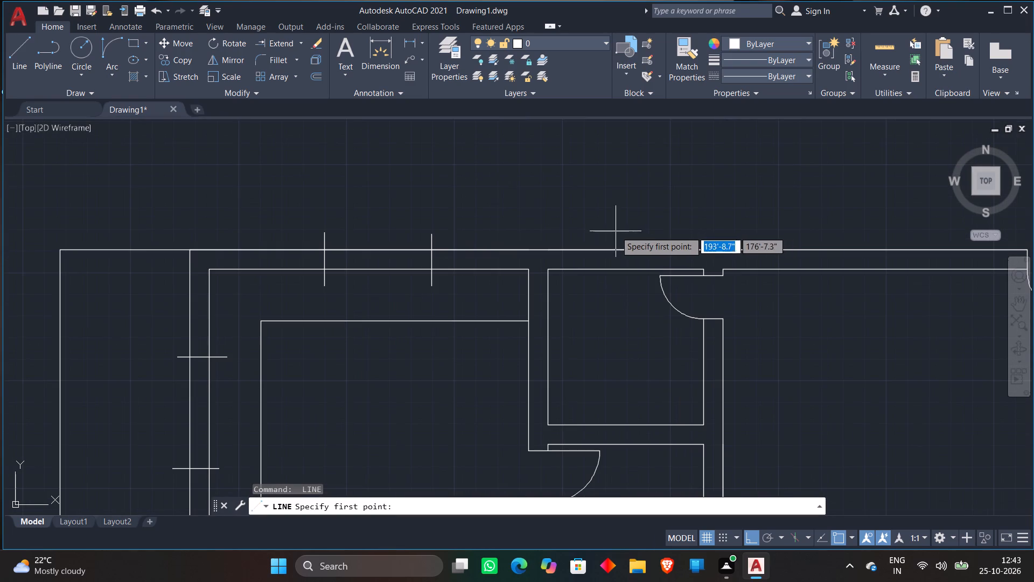
scroll(567, 235, "up", 1)
left_click(562, 240)
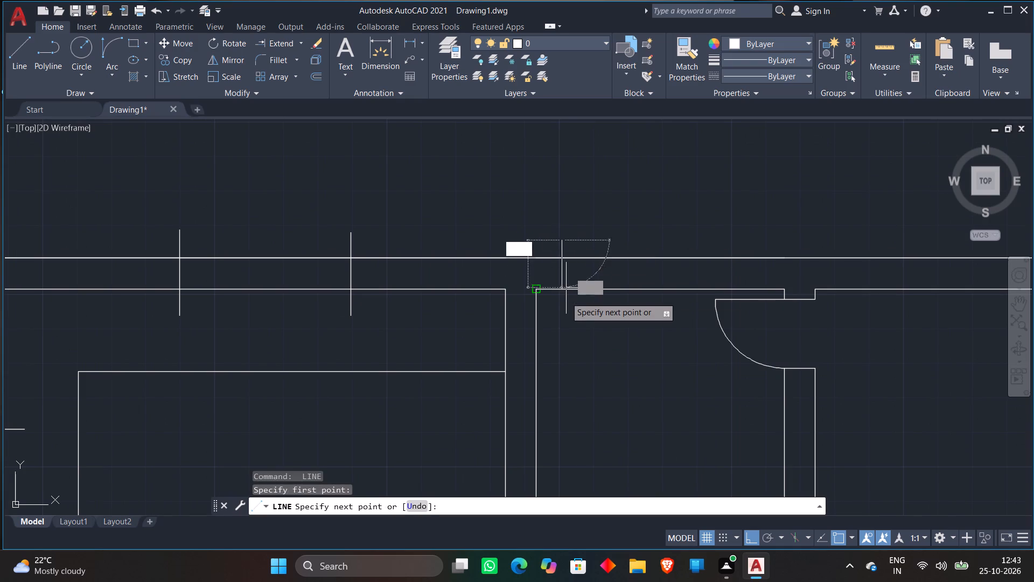
left_click(573, 311)
key("space")
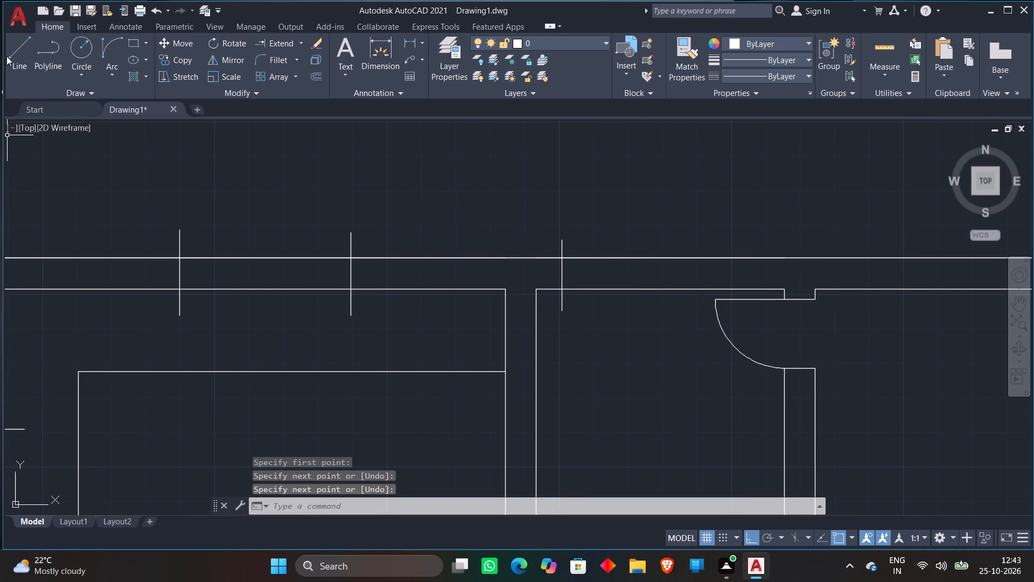
left_click(13, 55)
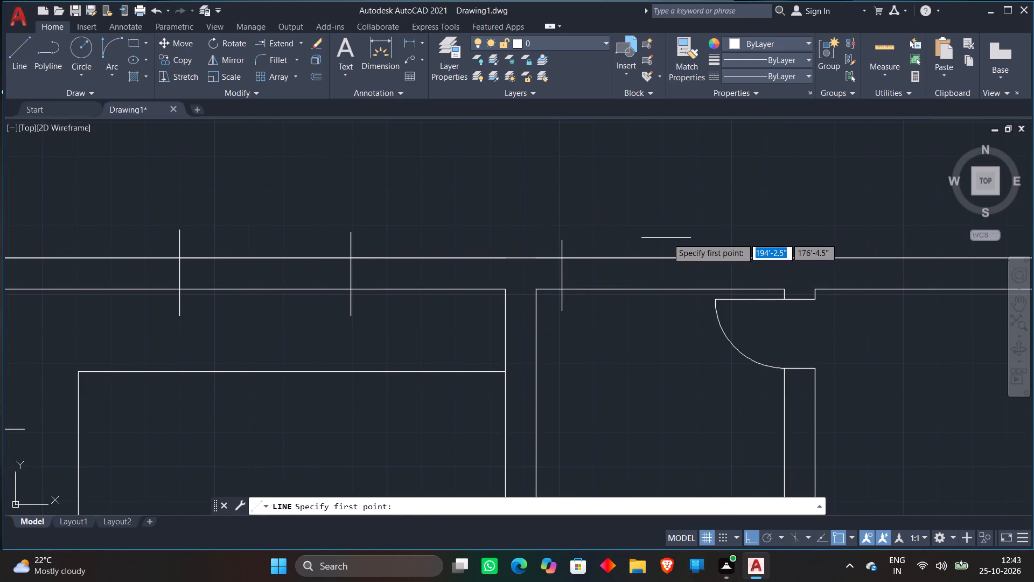
left_click(670, 238)
left_click(681, 306)
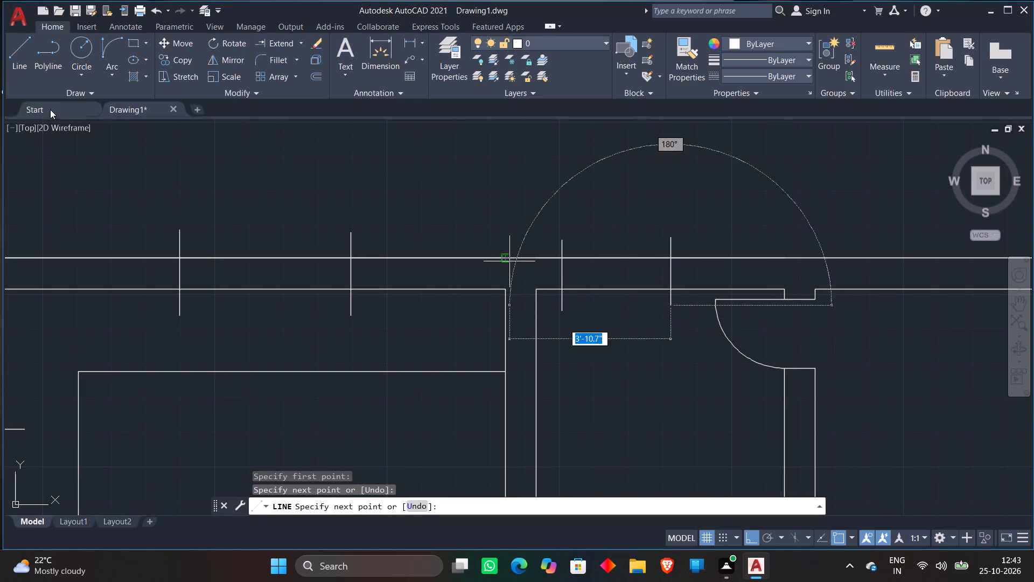
Draw two short vertical lines across the top outer wall of the upper middle room, to the left of its exterior door.
left_click(13, 58)
scroll(473, 212, "down", 2)
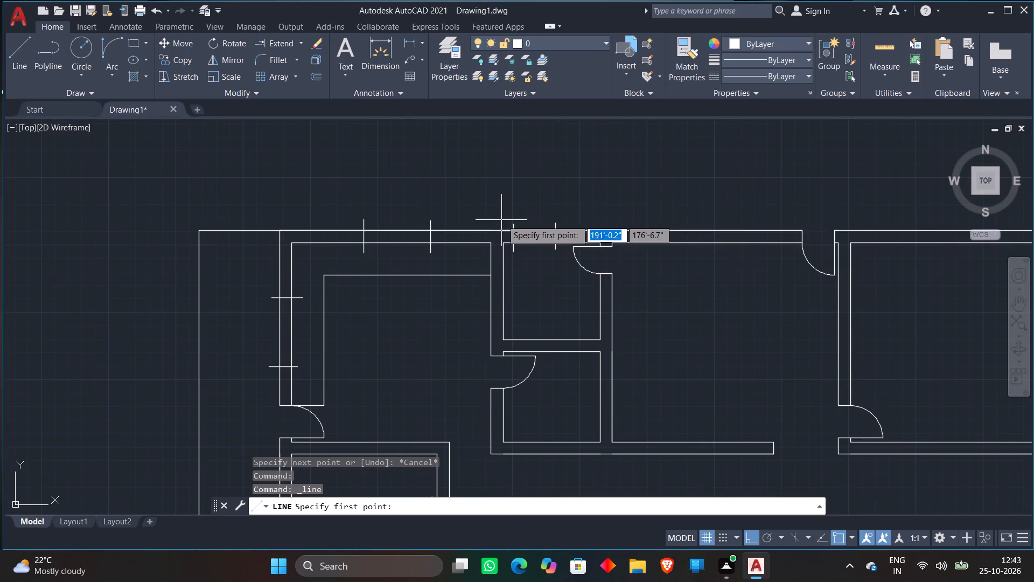
middle_click_drag(693, 215, 623, 223)
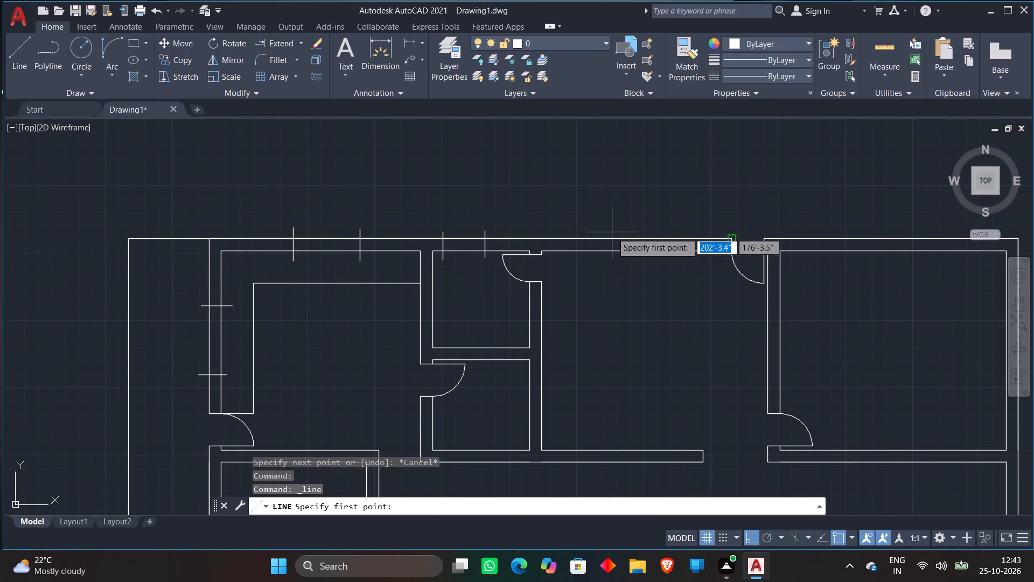
scroll(610, 233, "up", 2)
left_click(562, 221)
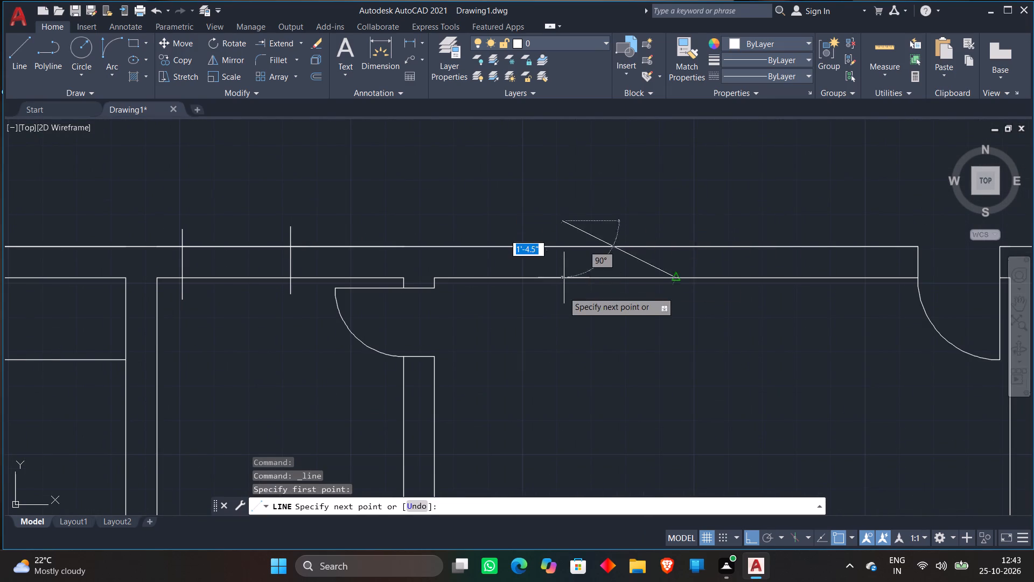
left_click(561, 306)
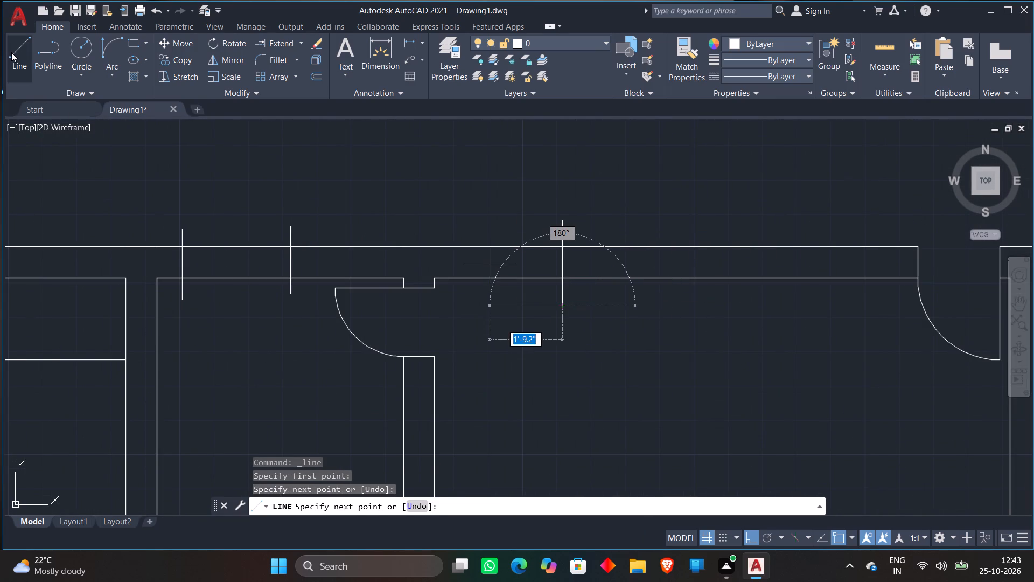
left_click(11, 52)
left_click(757, 222)
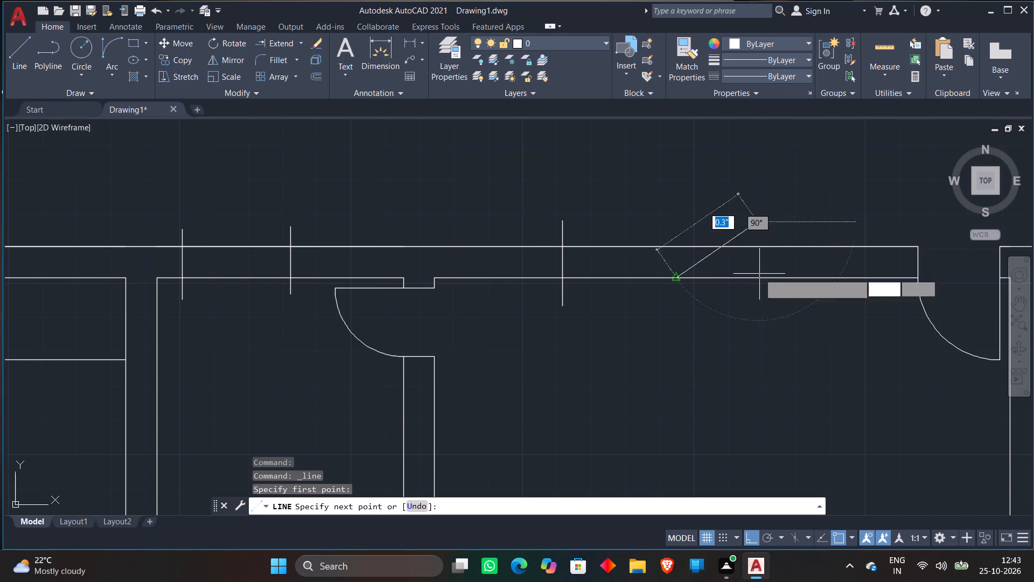
left_click(759, 301)
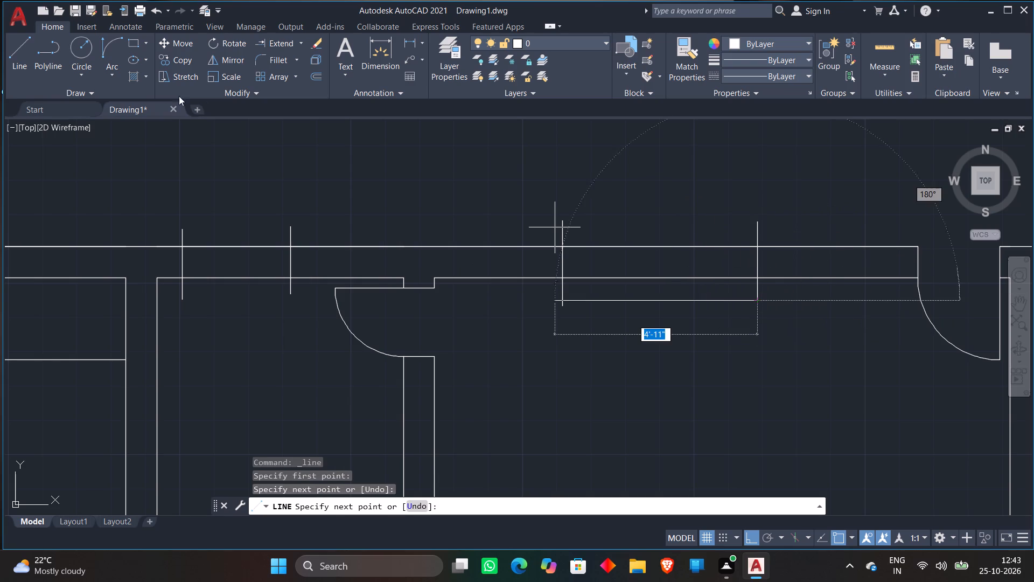
Draw two short vertical lines, each about 2'-6" long or slightly less, across the top outer wall of the top-right room.
left_click(22, 60)
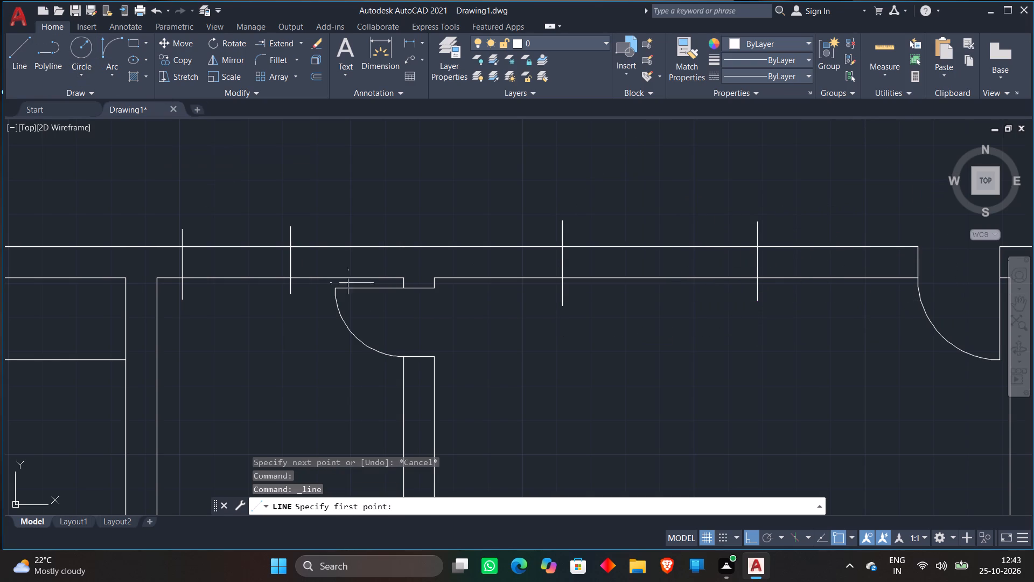
scroll(565, 290, "down", 2)
middle_click_drag(588, 357, 596, 282)
middle_click_drag(639, 304, 558, 345)
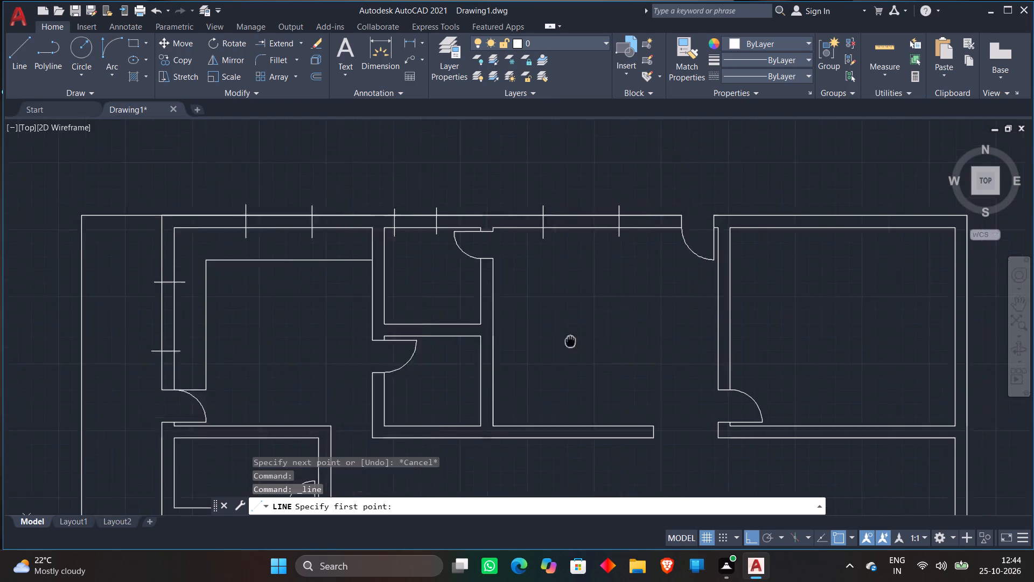
middle_click_drag(558, 345, 516, 362)
scroll(719, 241, "up", 2)
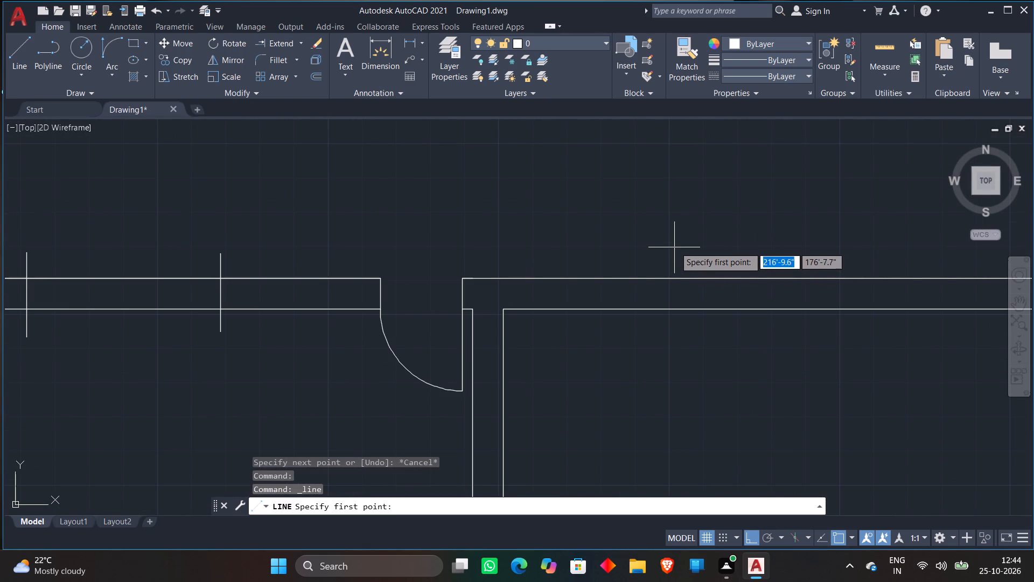
scroll(678, 245, "down", 1)
middle_click_drag(678, 245, 504, 280)
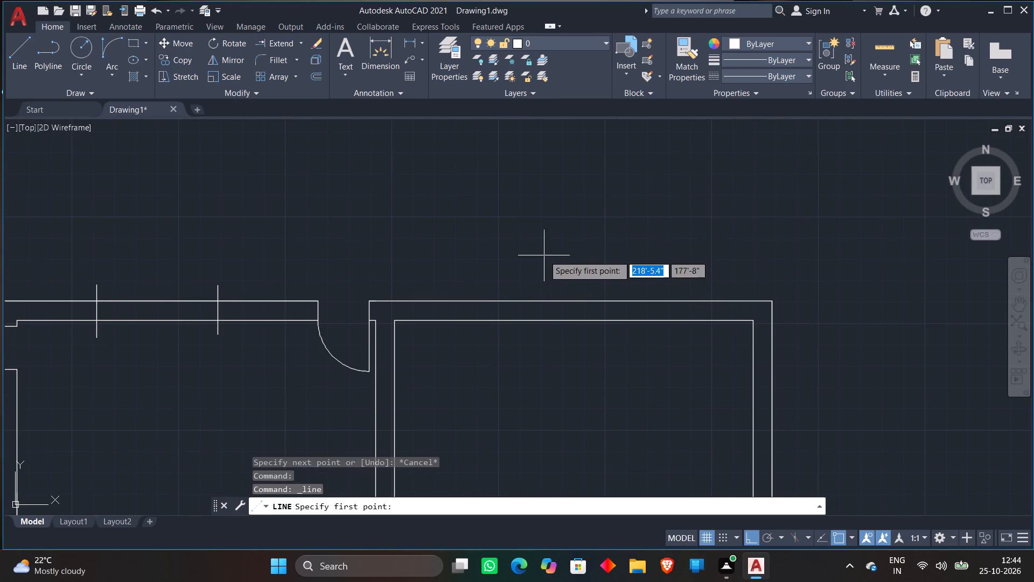
scroll(466, 280, "up", 1)
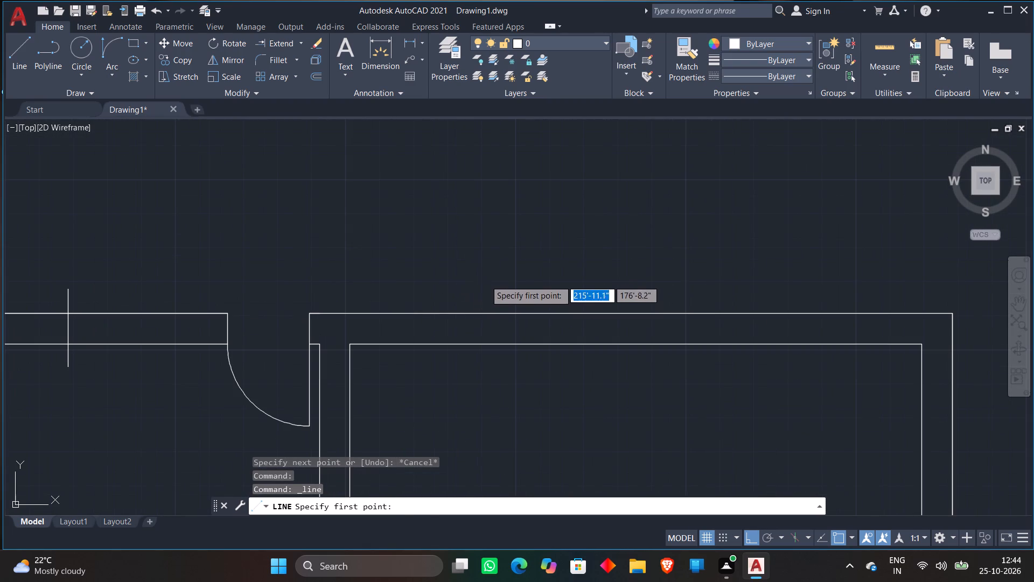
left_click(485, 279)
left_click(494, 372)
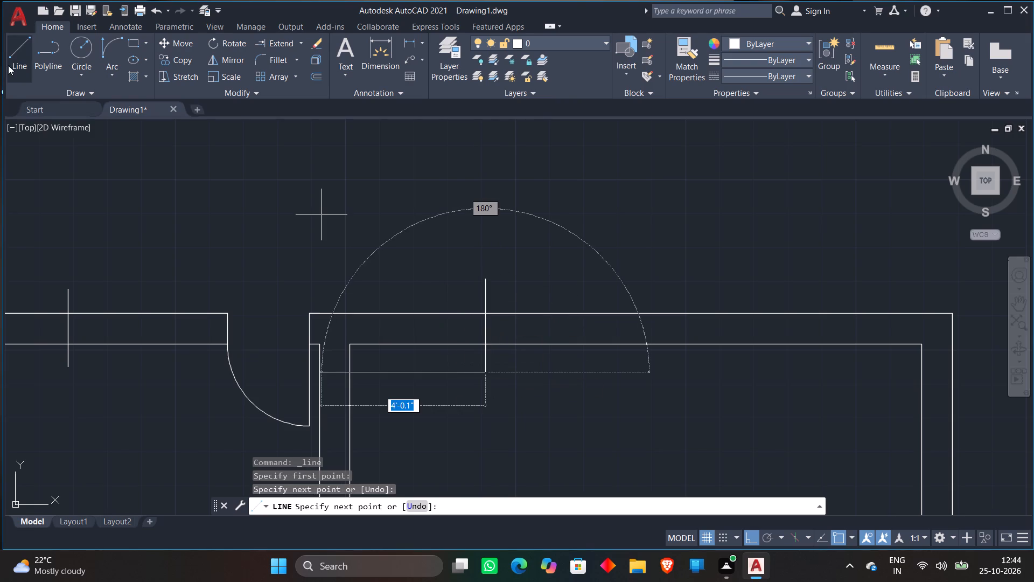
left_click(21, 49)
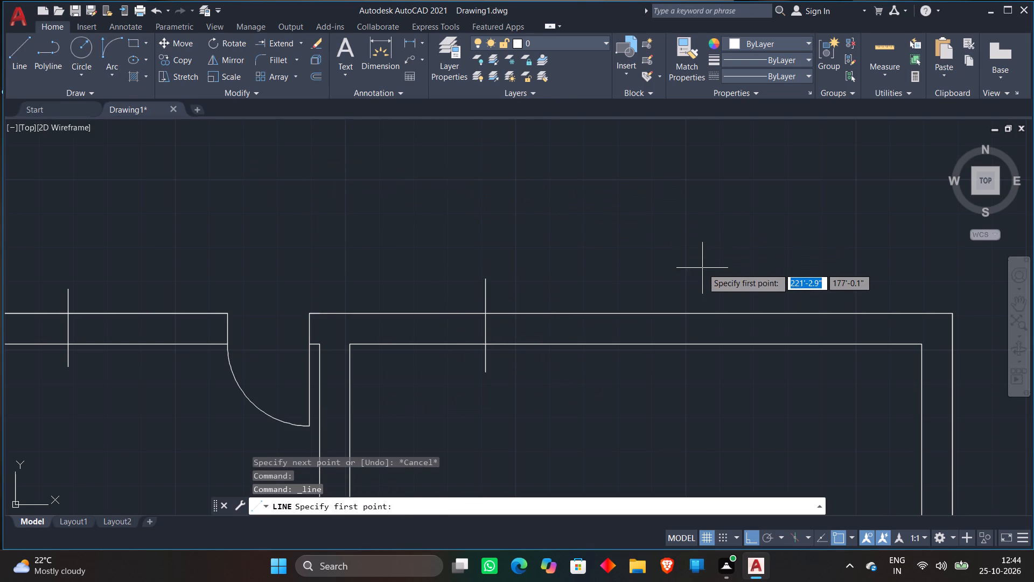
left_click(721, 268)
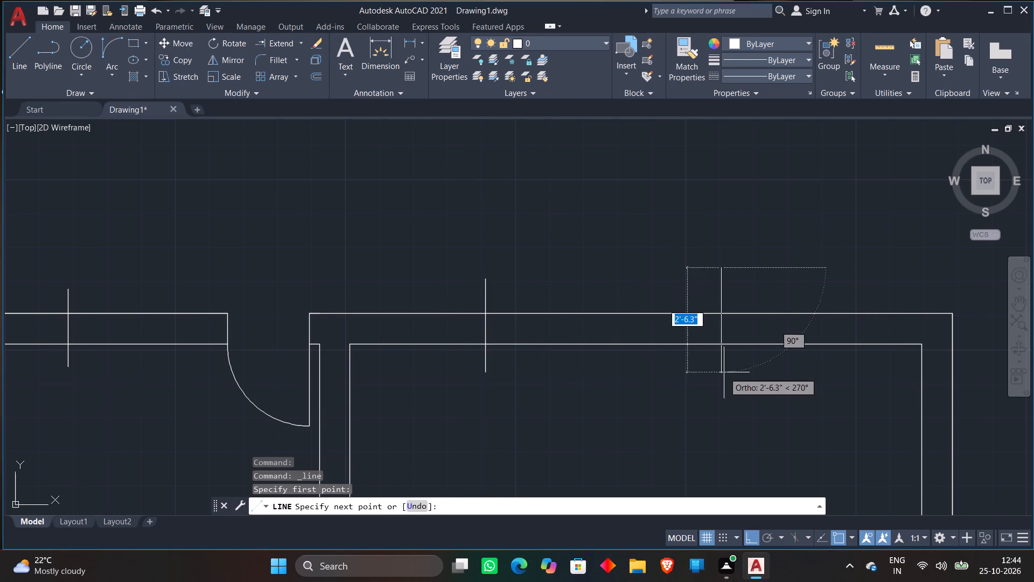
left_click(724, 372)
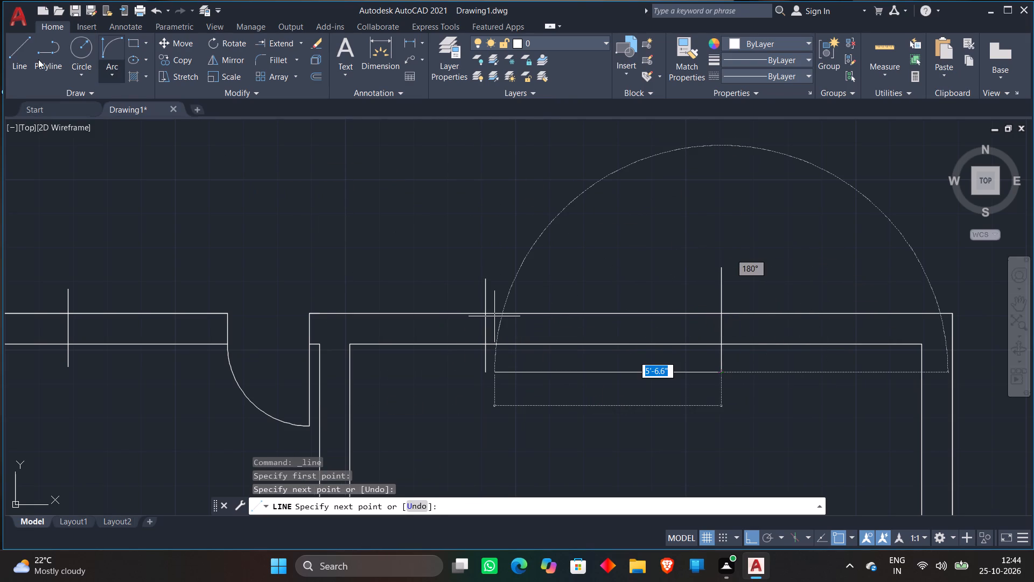
Draw two short horizontal lines across the right outer wall of the top-right room, crossing both wall lines.
left_click(28, 58)
scroll(390, 176, "down", 4)
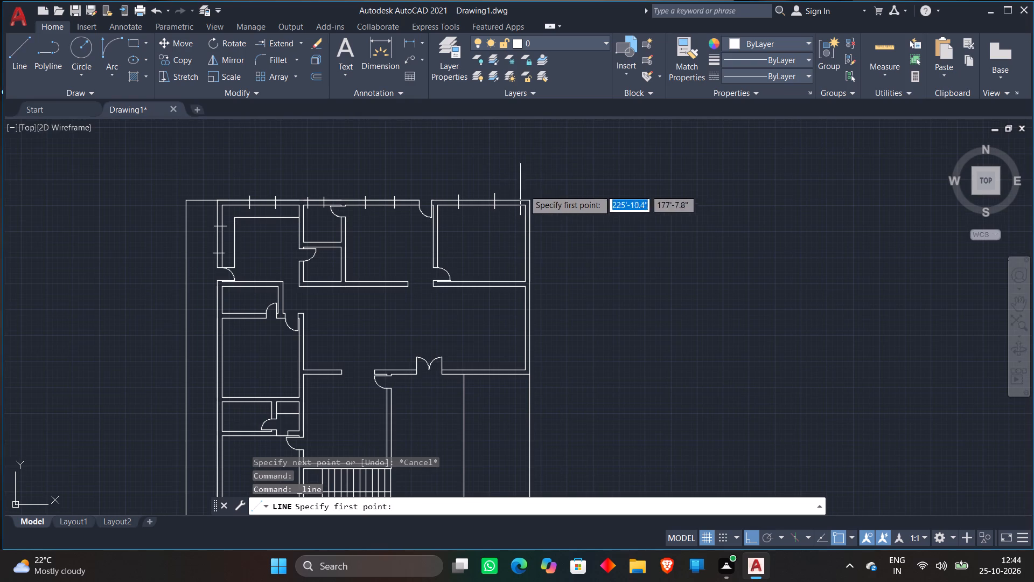
scroll(525, 237, "up", 2)
left_click(500, 217)
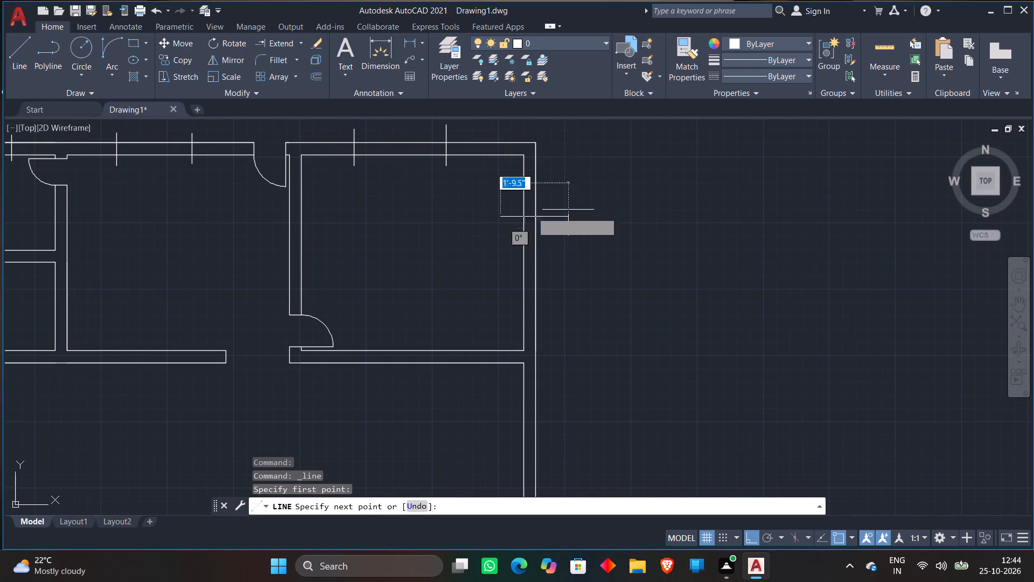
left_click(568, 210)
left_click(24, 52)
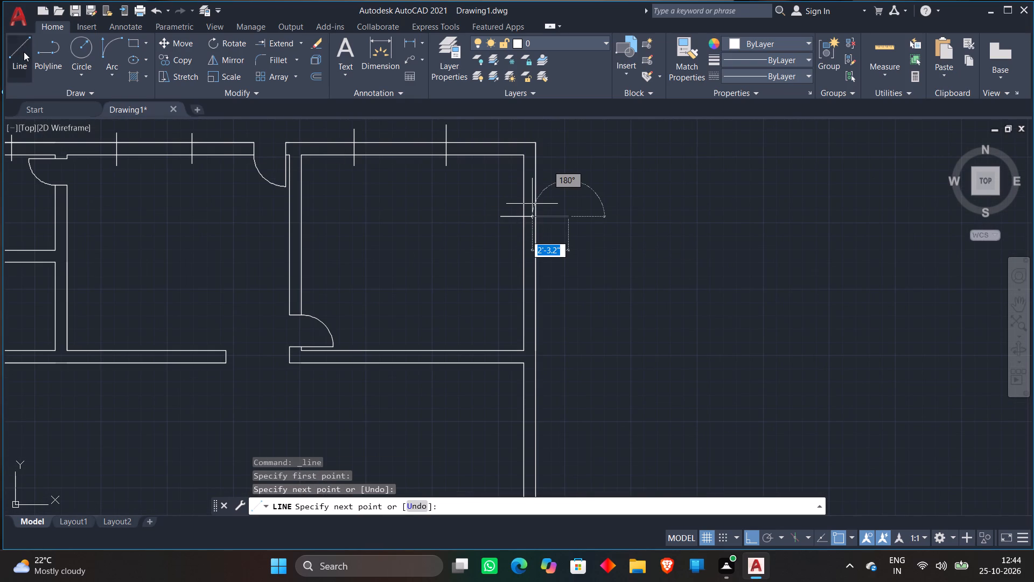
left_click(505, 283)
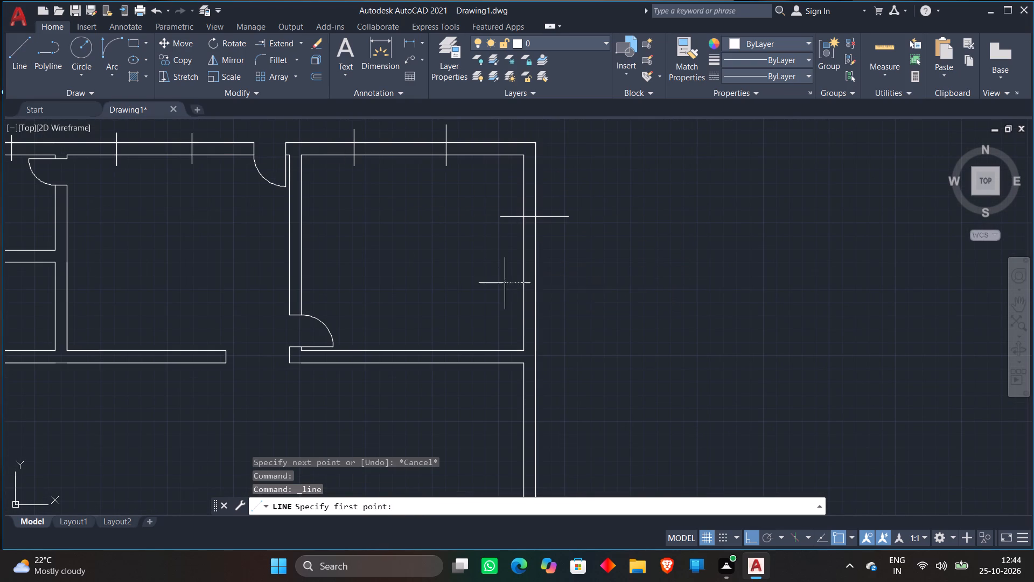
left_click(568, 276)
Draw two short horizontal lines, each about 2' long, across the left outer wall of the small room below the top-left room.
left_click(23, 44)
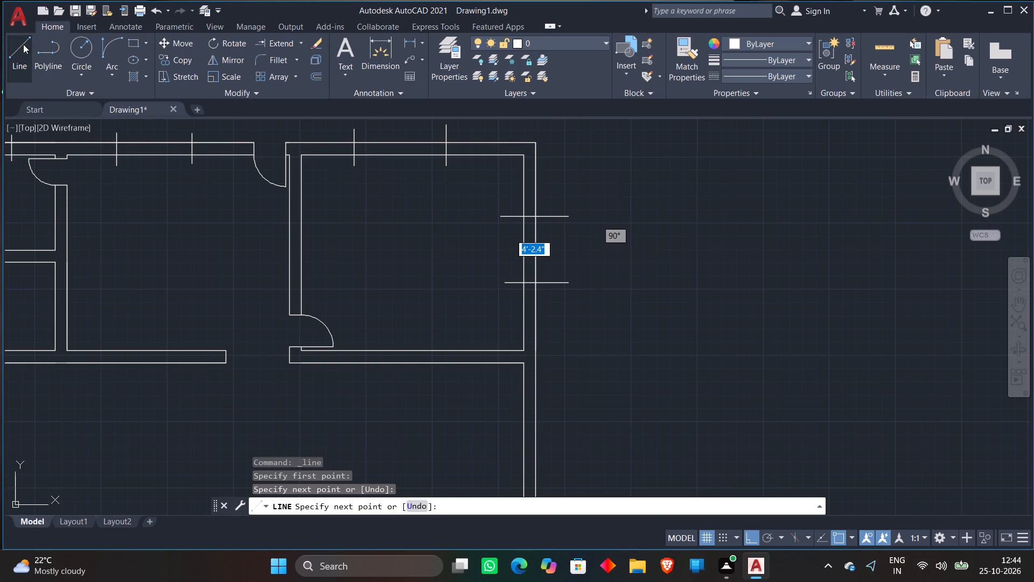
scroll(448, 194, "down", 1)
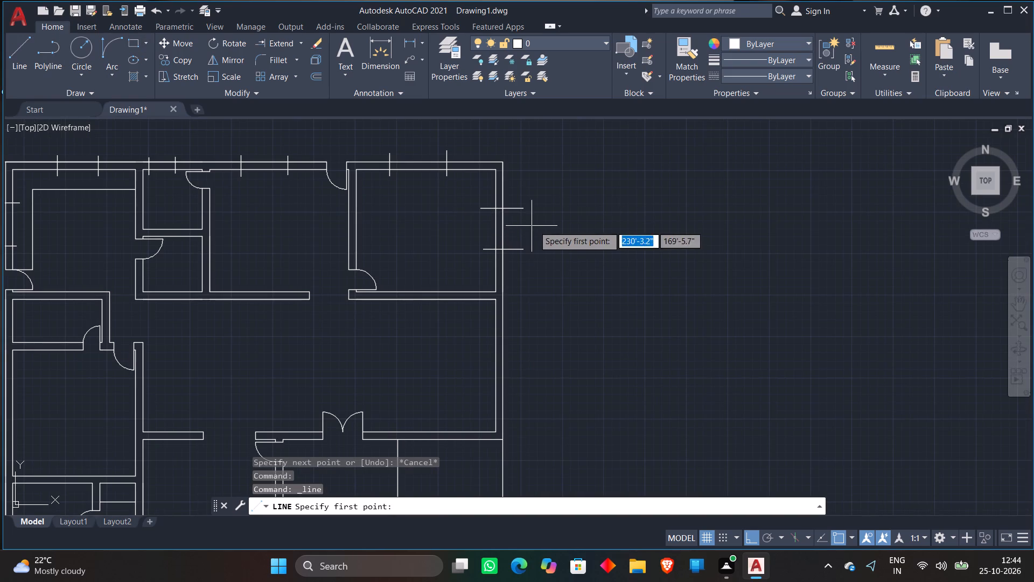
scroll(553, 250, "down", 1)
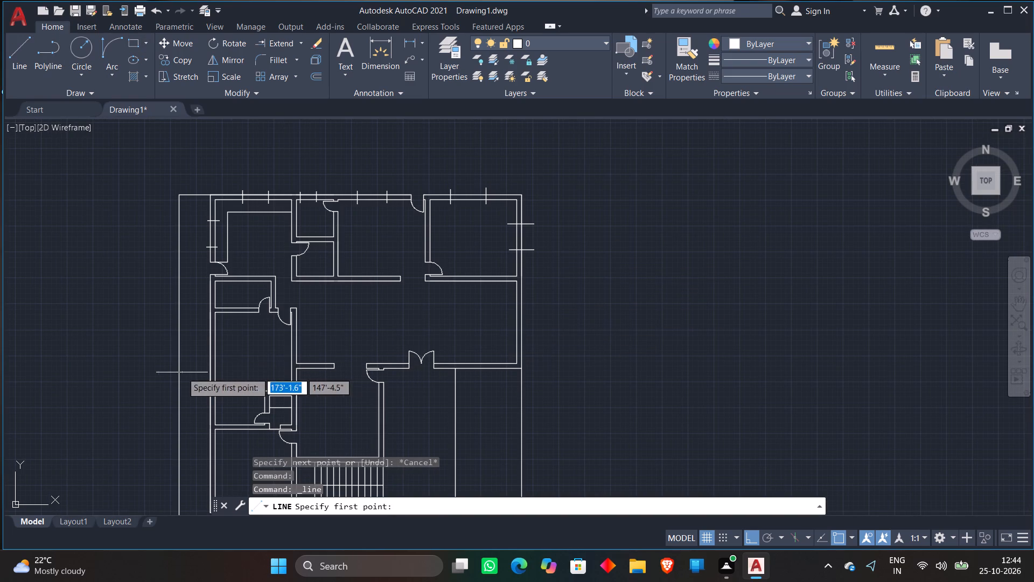
scroll(207, 299, "up", 4)
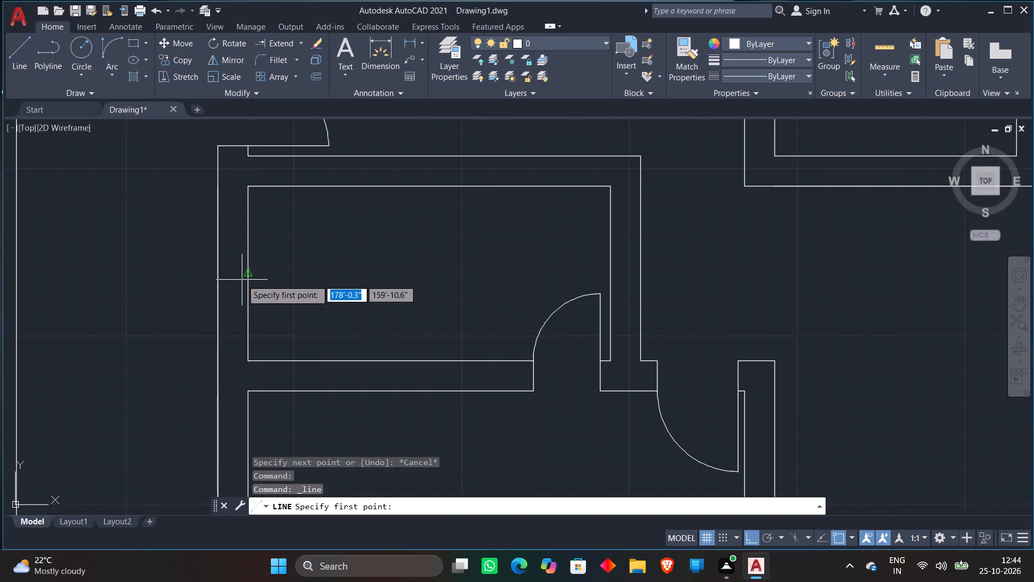
scroll(263, 264, "up", 1)
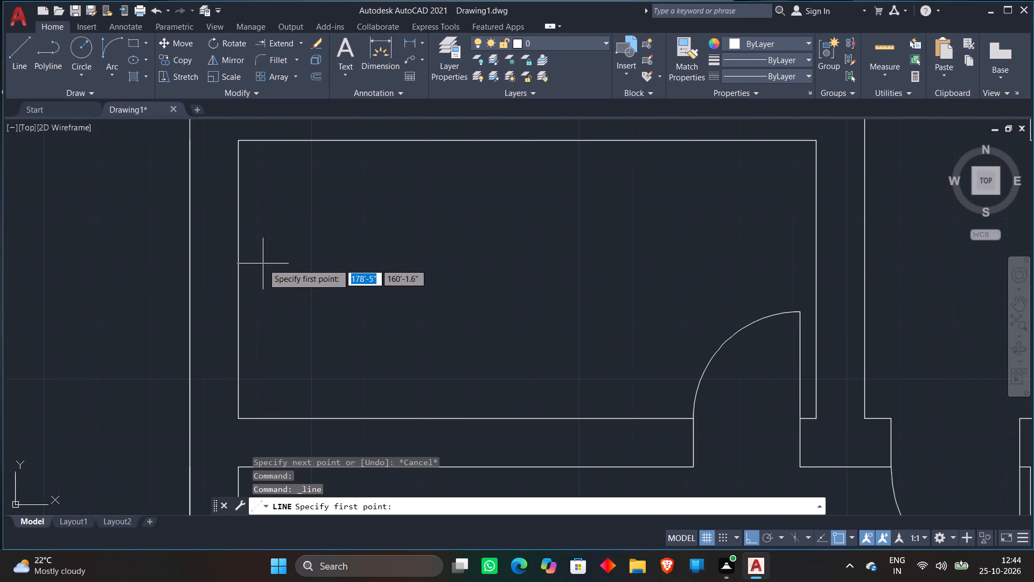
left_click(163, 178)
left_click(285, 181)
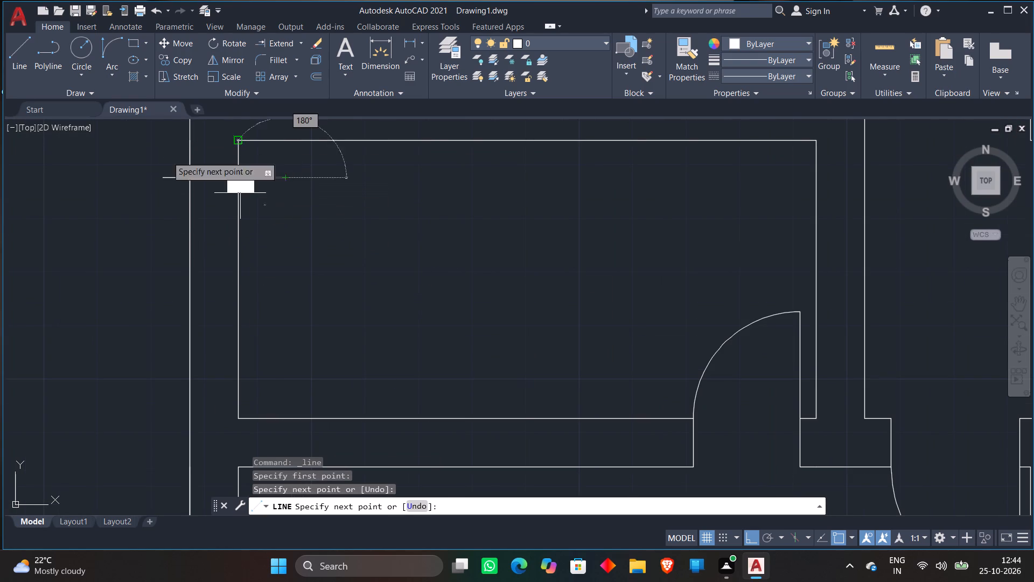
left_click(11, 59)
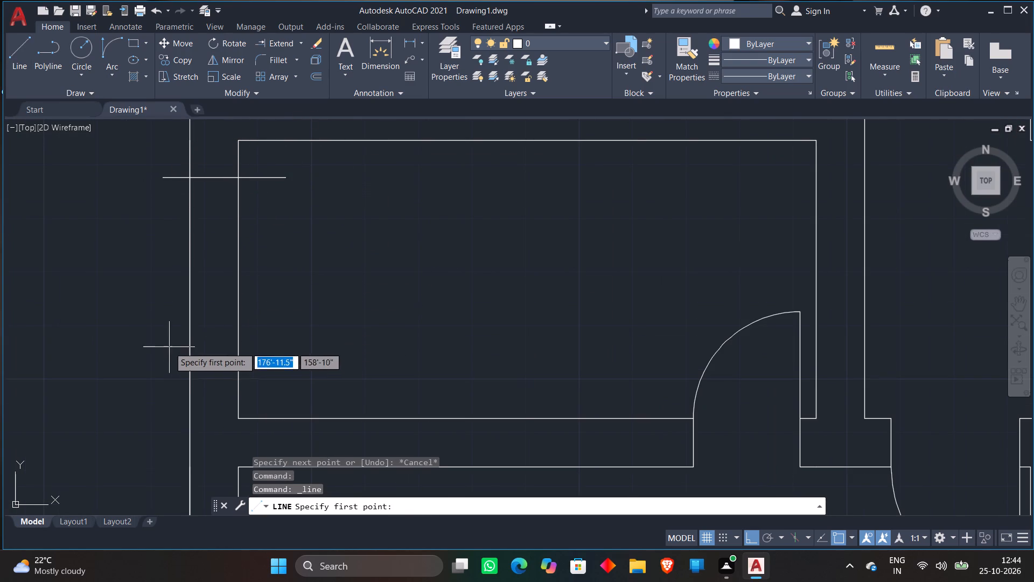
left_click(160, 349)
left_click(302, 336)
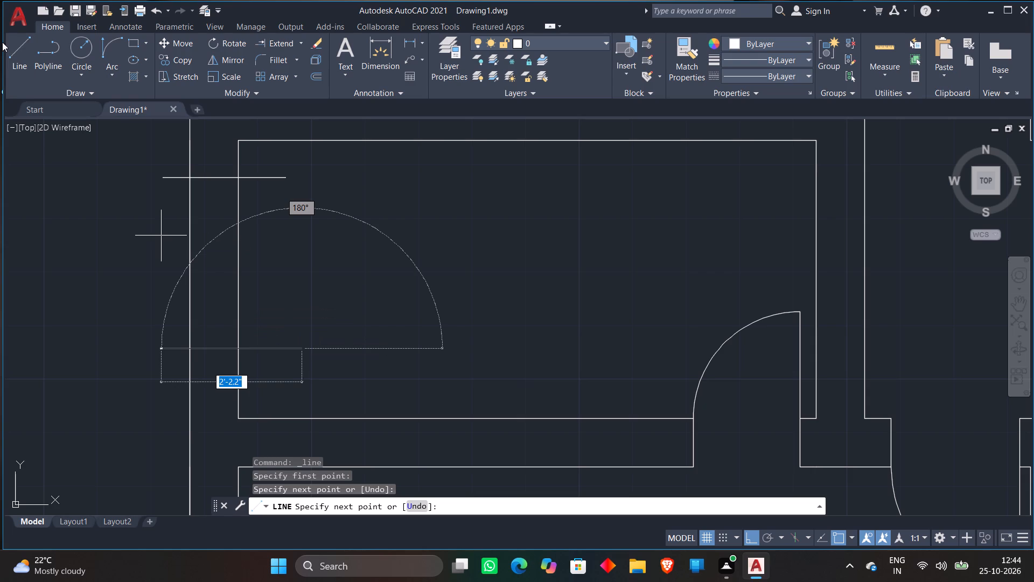
Draw two short horizontal lines across the left outer wall of the large middle-left room, crossing both wall lines.
left_click(12, 54)
scroll(294, 250, "down", 1)
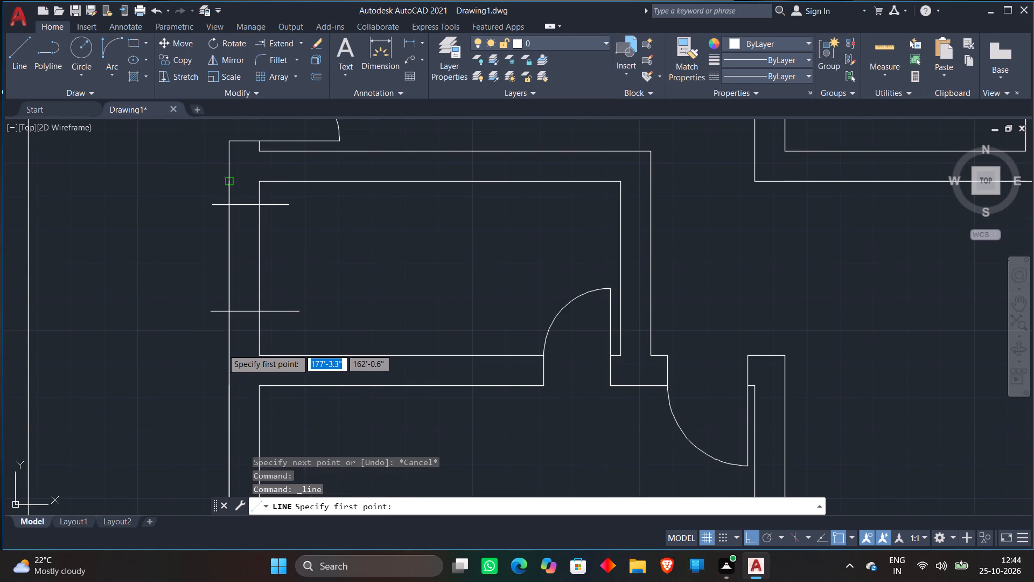
scroll(286, 282, "down", 2)
middle_click_drag(312, 352, 312, 352)
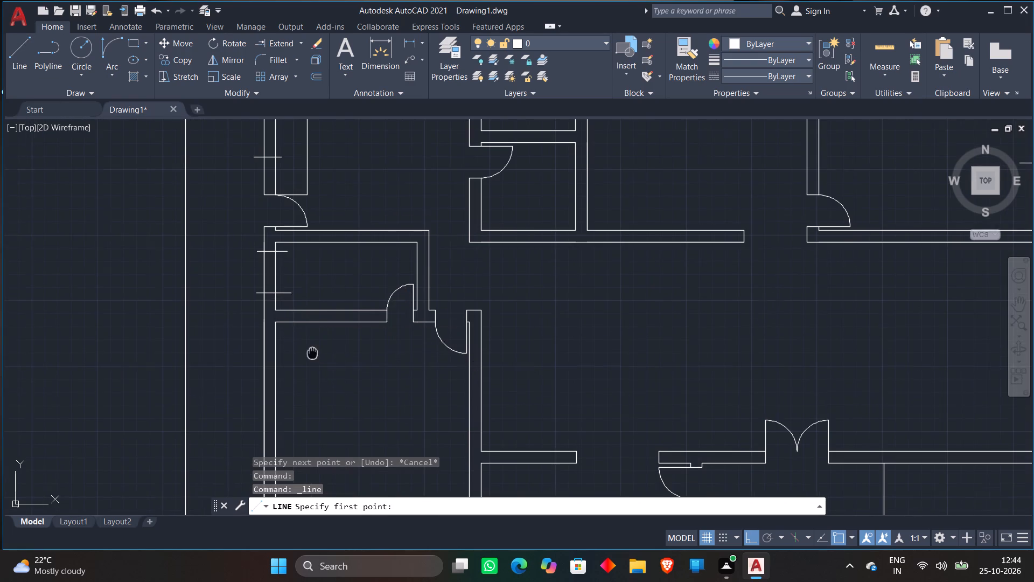
middle_click_drag(312, 352, 347, 239)
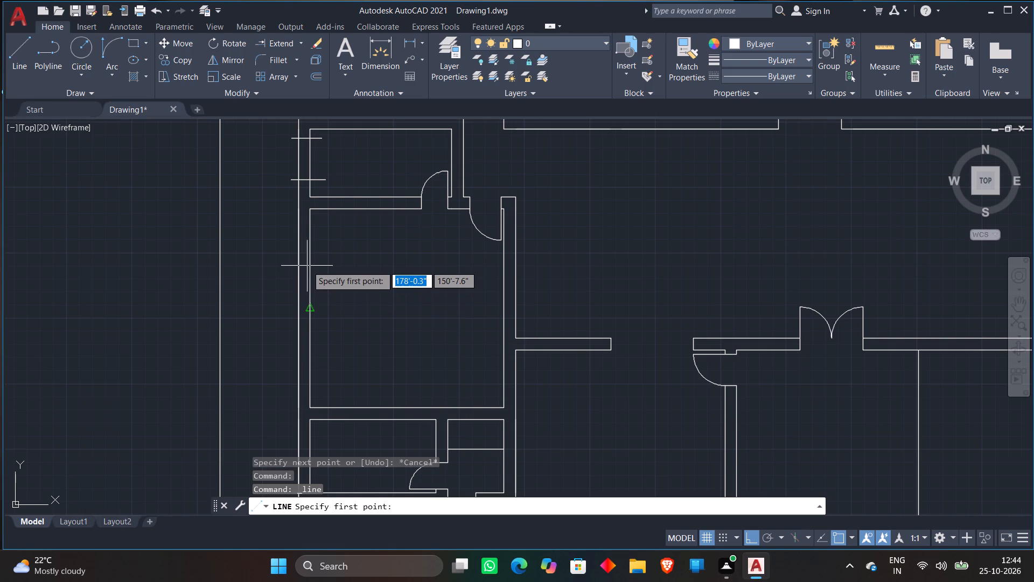
left_click(273, 268)
left_click(341, 267)
left_click(13, 64)
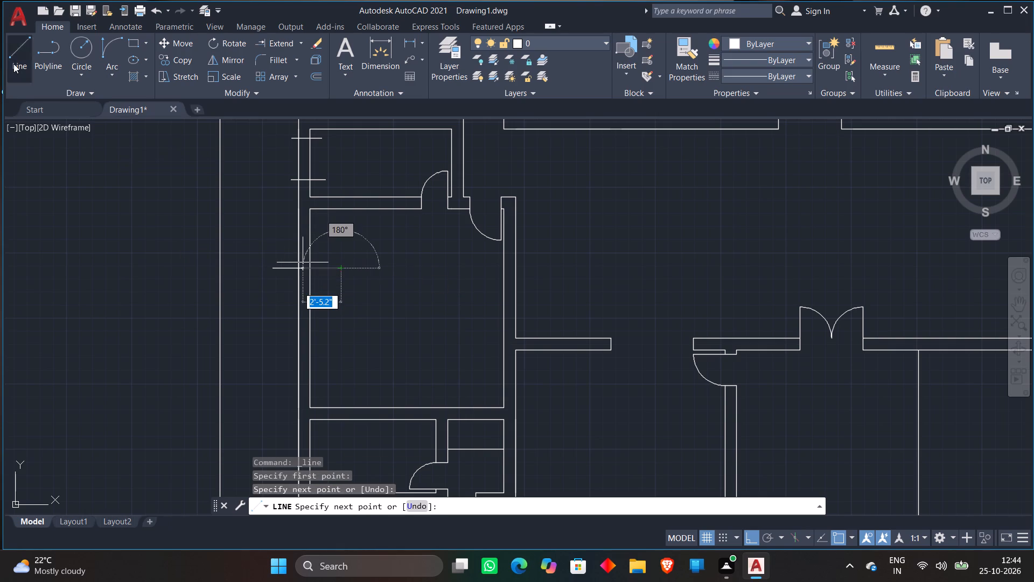
left_click(283, 364)
left_click(371, 362)
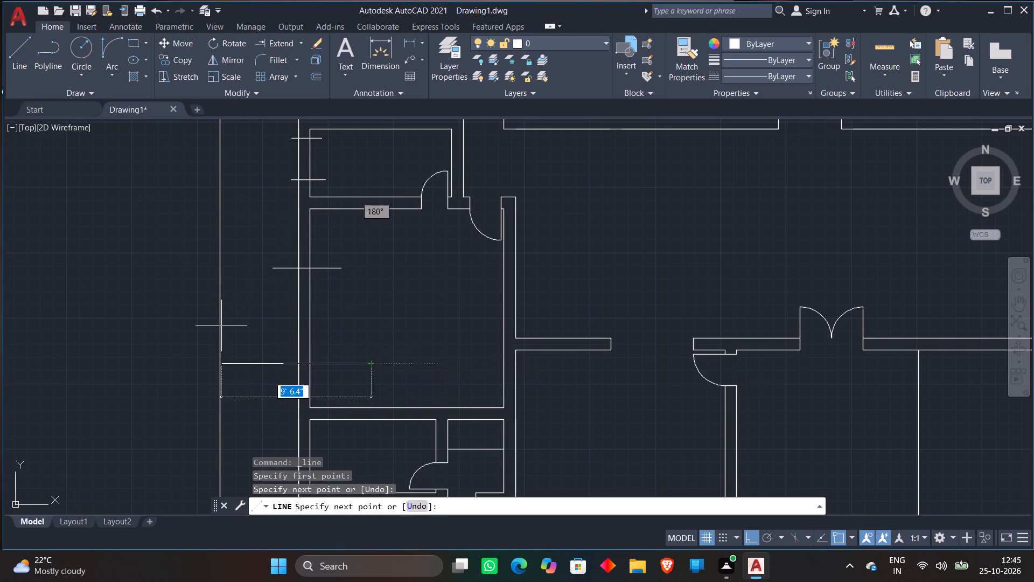
Draw two short horizontal lines, each about 2' long, across the left outer wall of the small room above the bottom-left room.
left_click(10, 48)
scroll(352, 235, "down", 2)
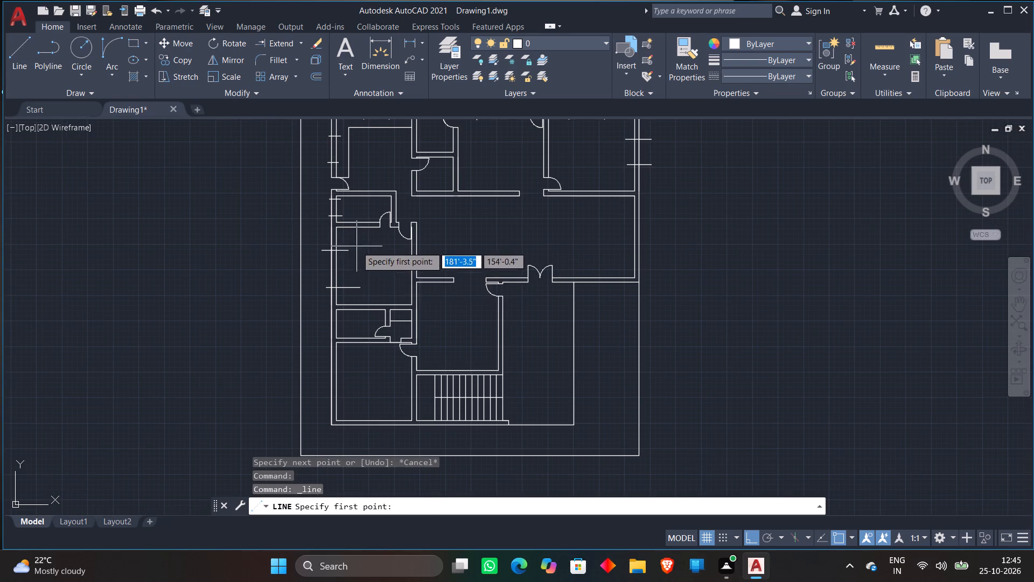
middle_click_drag(366, 289, 383, 224)
scroll(368, 296, "up", 3)
scroll(341, 260, "down", 2)
scroll(330, 208, "up", 2)
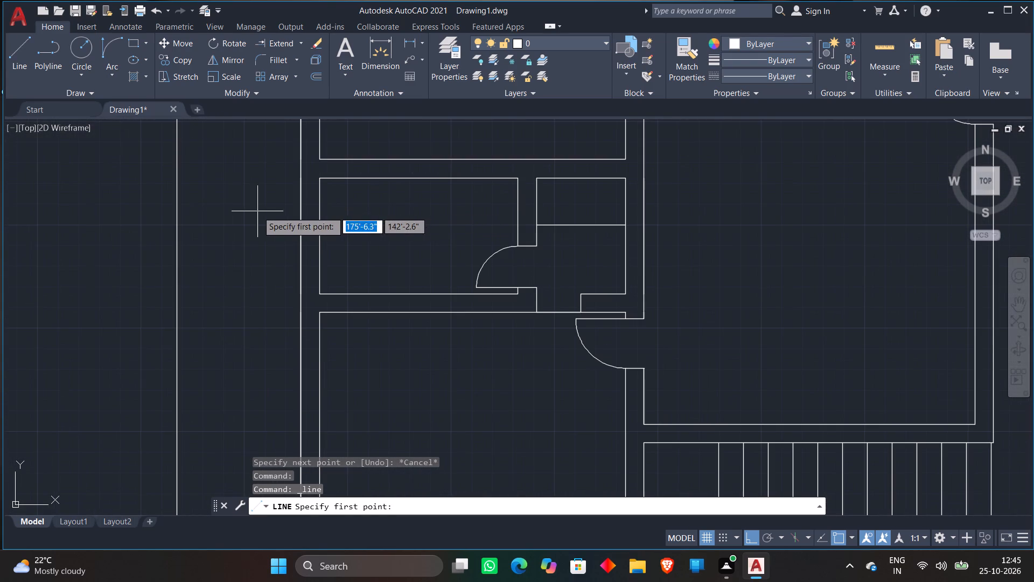
left_click(274, 202)
left_click(331, 204)
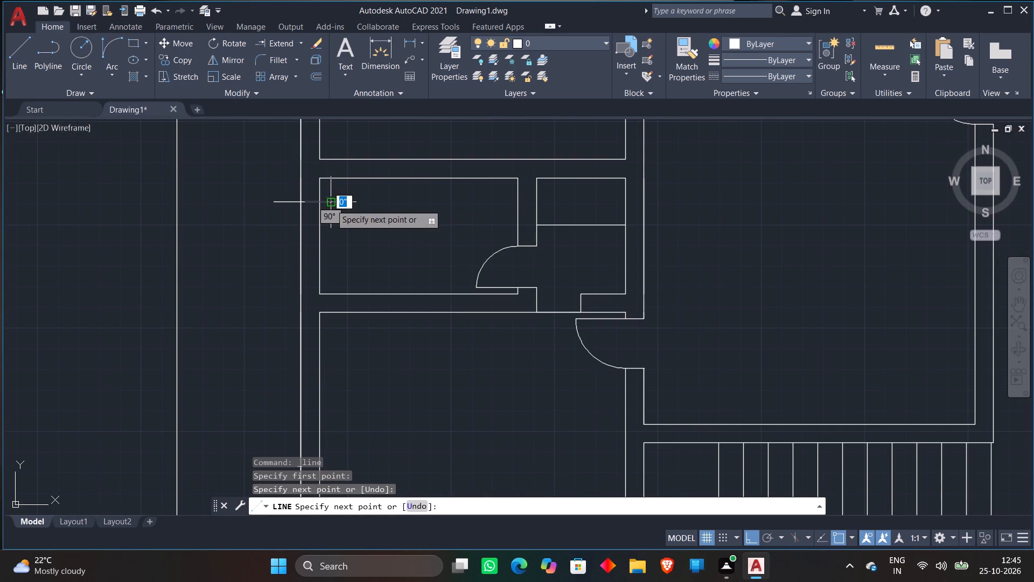
left_click(19, 66)
scroll(297, 217, "up", 1)
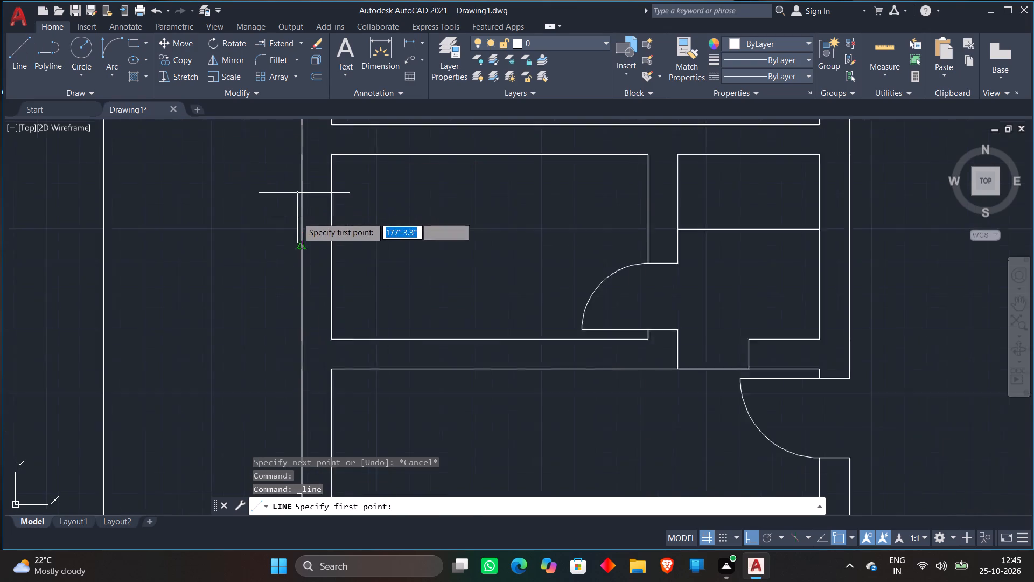
scroll(297, 217, "up", 1)
left_click(273, 344)
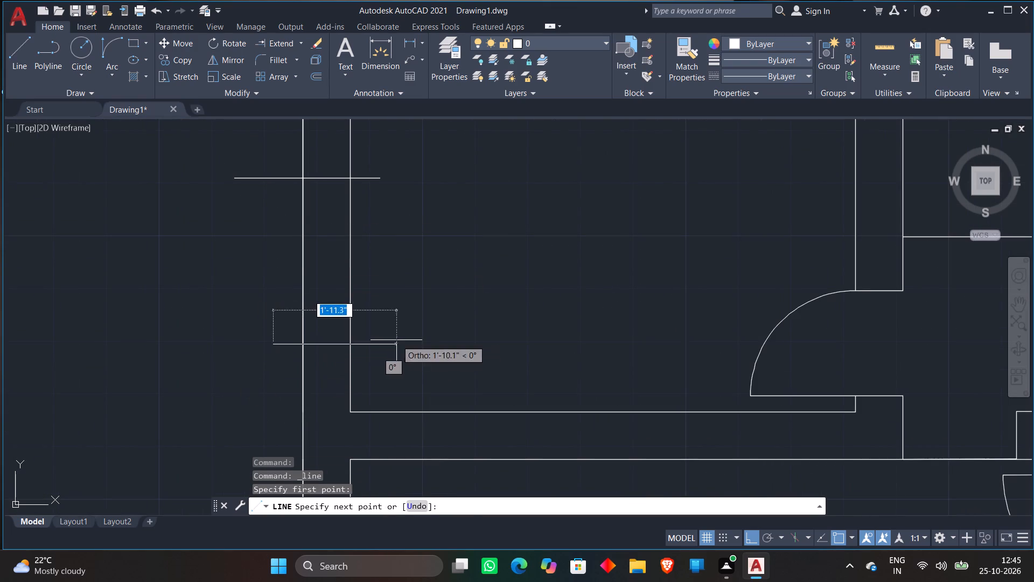
left_click(396, 340)
Draw two short horizontal lines across the left outer wall of the bottom-left room, crossing both wall lines.
left_click(16, 56)
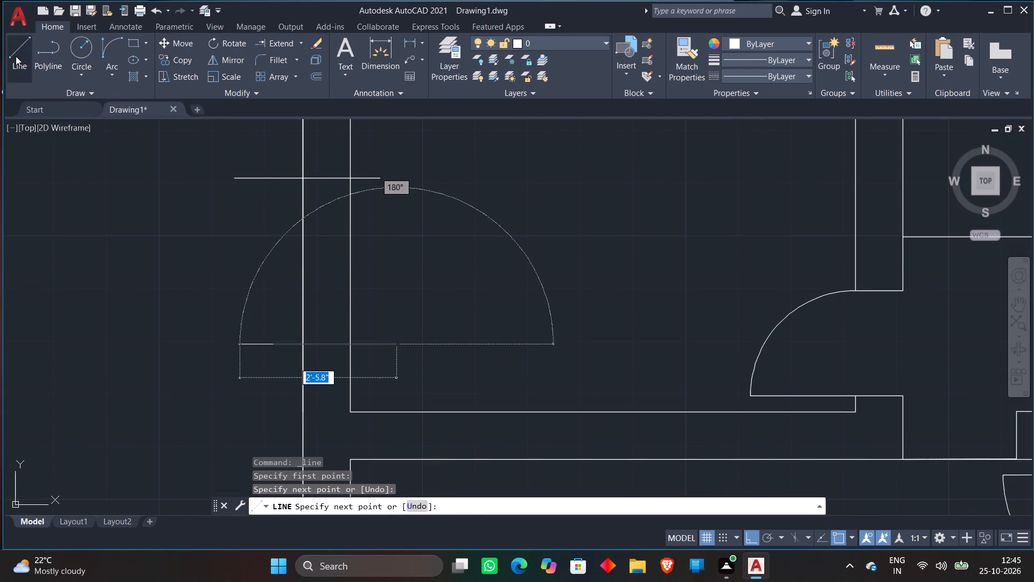
scroll(251, 129, "down", 2)
scroll(366, 338, "down", 1)
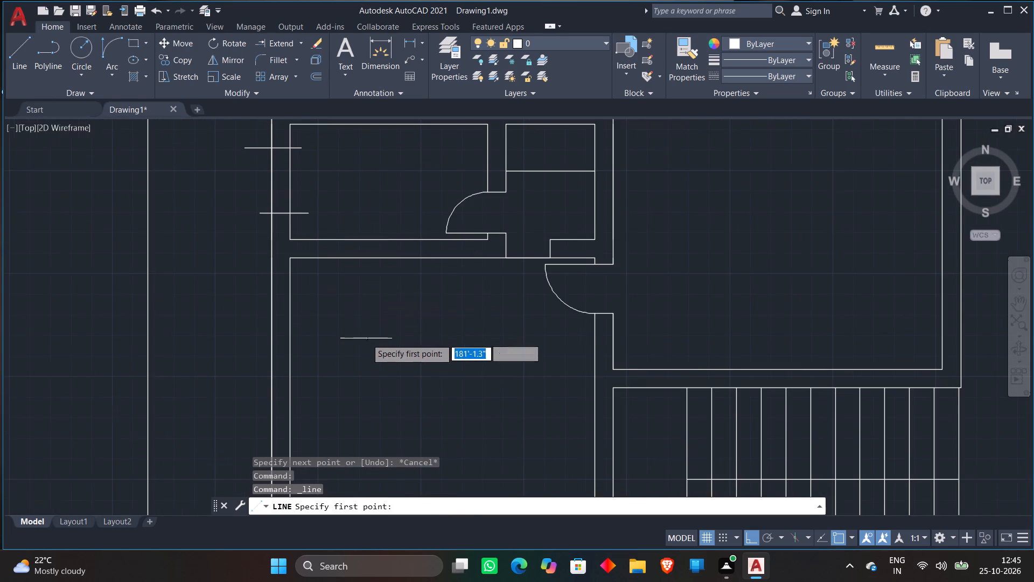
middle_click_drag(367, 346, 341, 260)
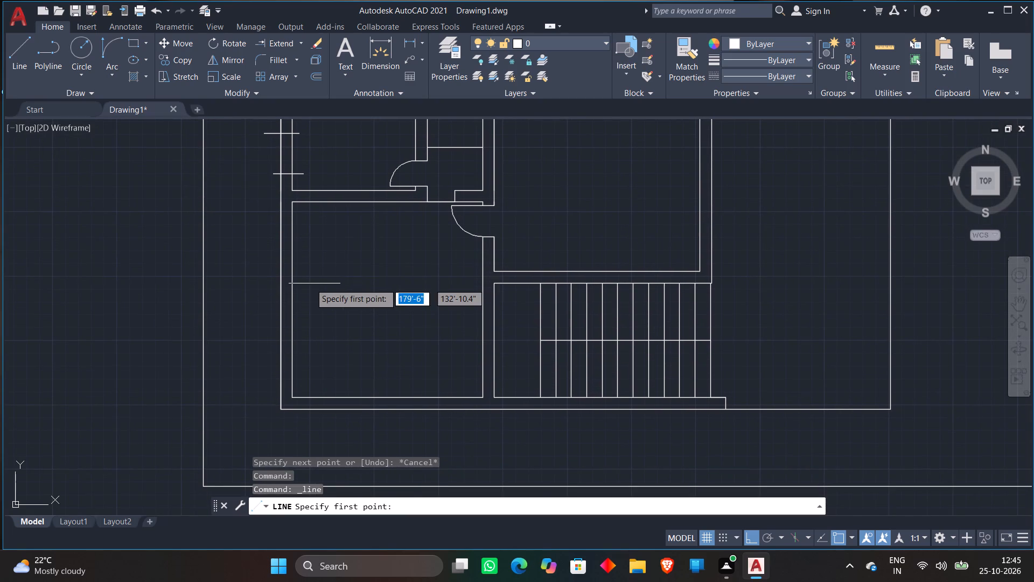
scroll(315, 279, "up", 1)
scroll(270, 231, "down", 1)
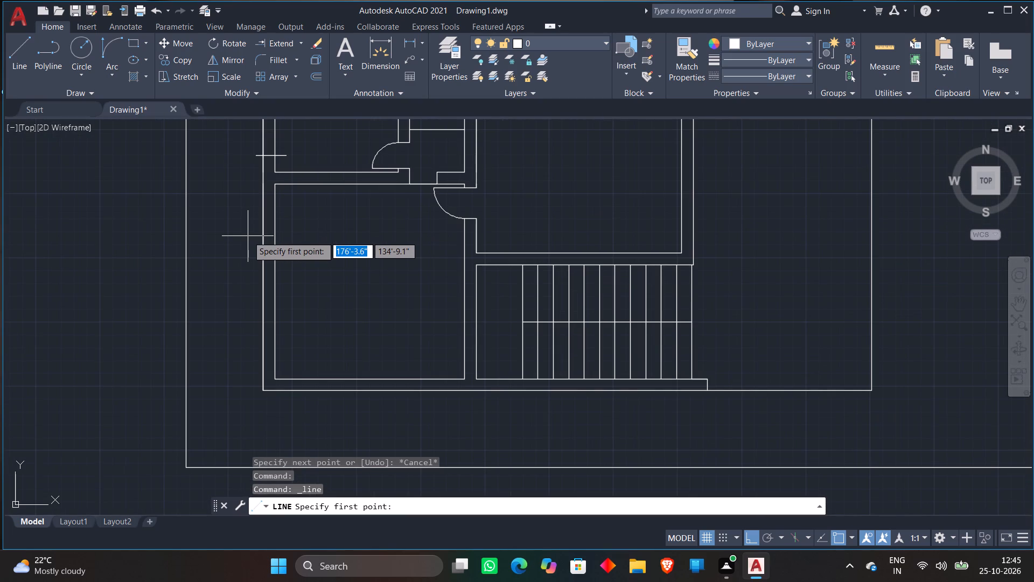
left_click(246, 233)
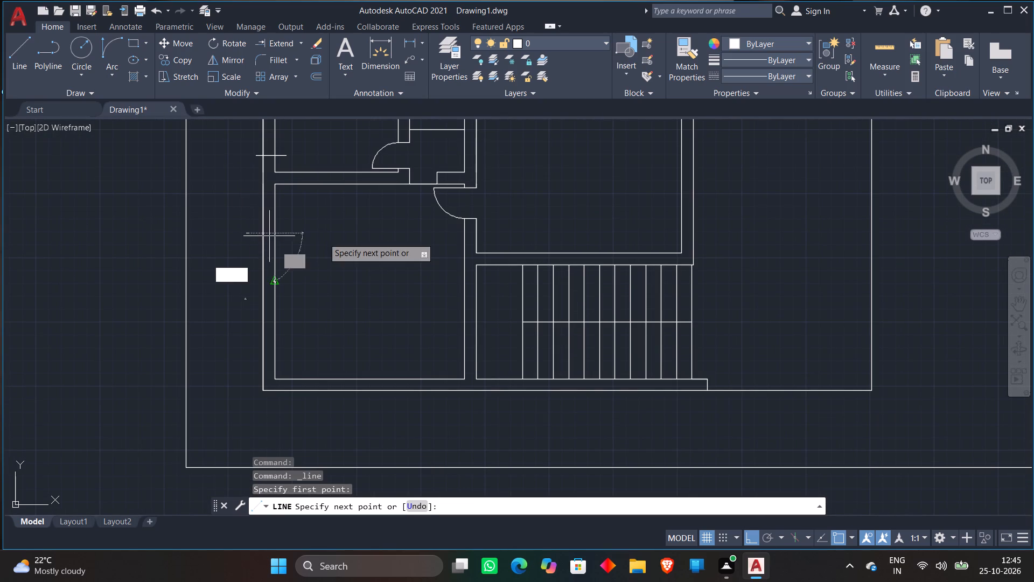
left_click(343, 237)
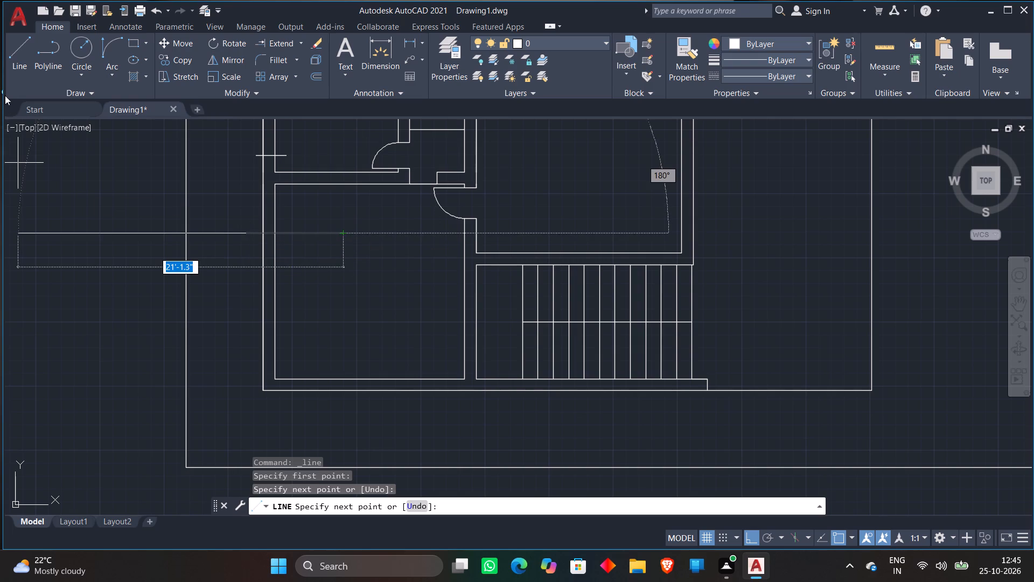
left_click(10, 66)
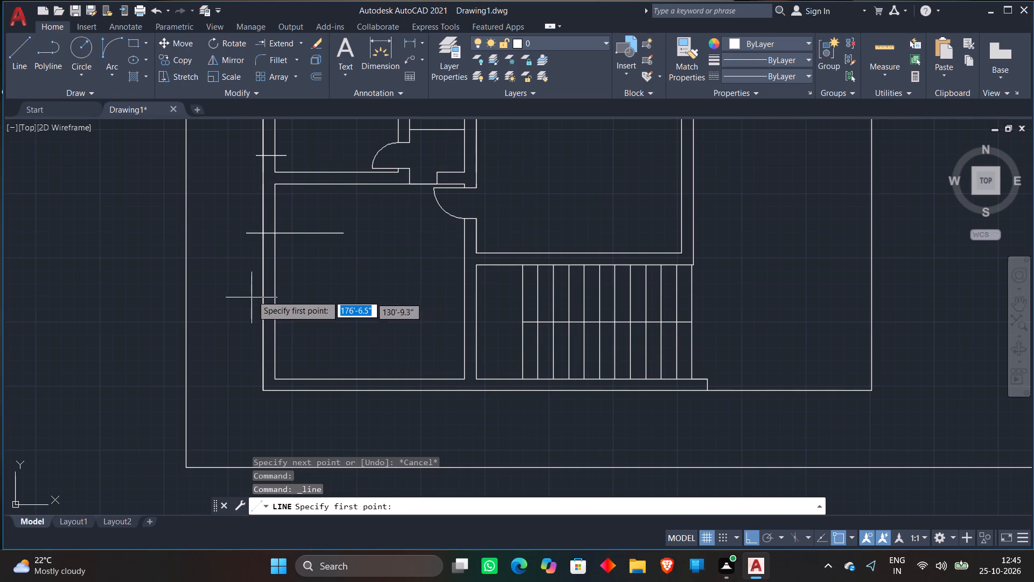
left_click(244, 304)
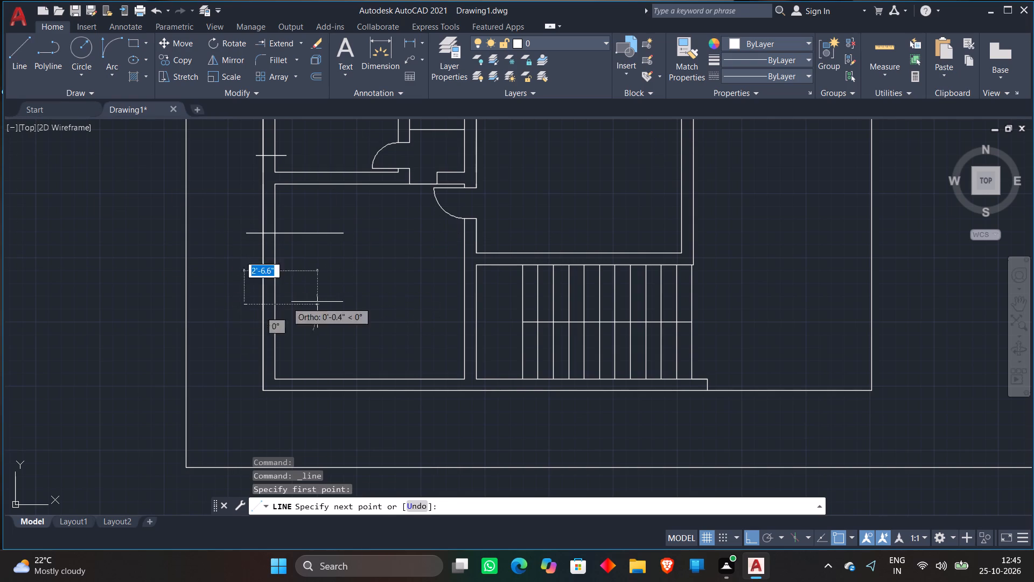
left_click(317, 302)
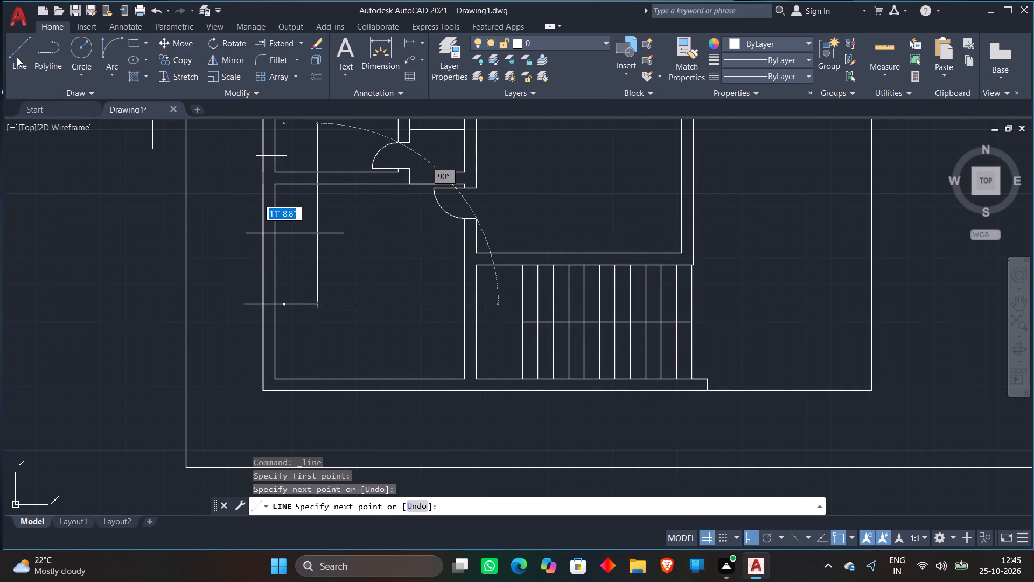
Draw two short vertical lines across the bottom wall of the large hall, between the double door and the right outer wall.
left_click(17, 57)
scroll(334, 304, "down", 3)
scroll(401, 276, "up", 3)
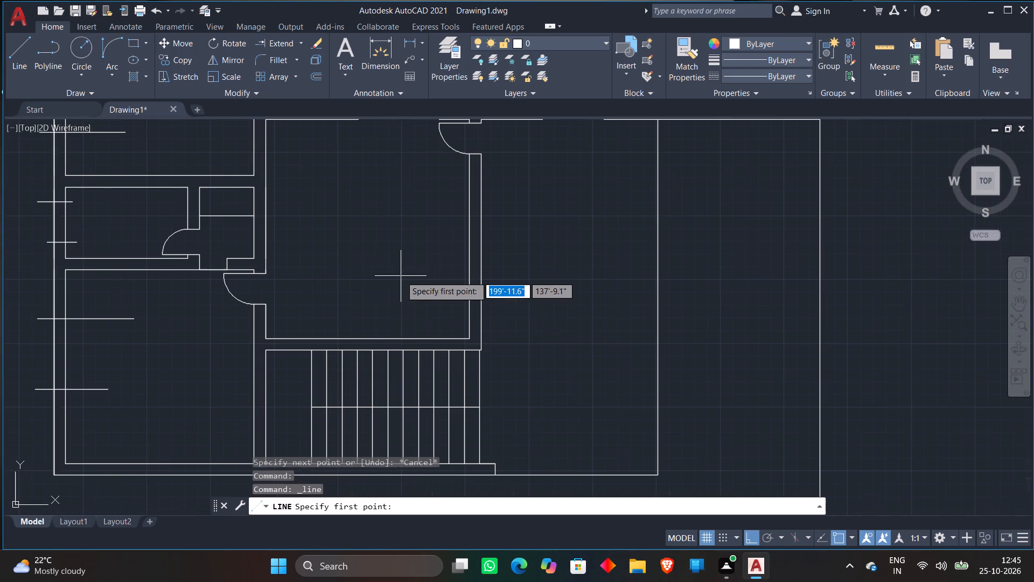
scroll(372, 260, "down", 2)
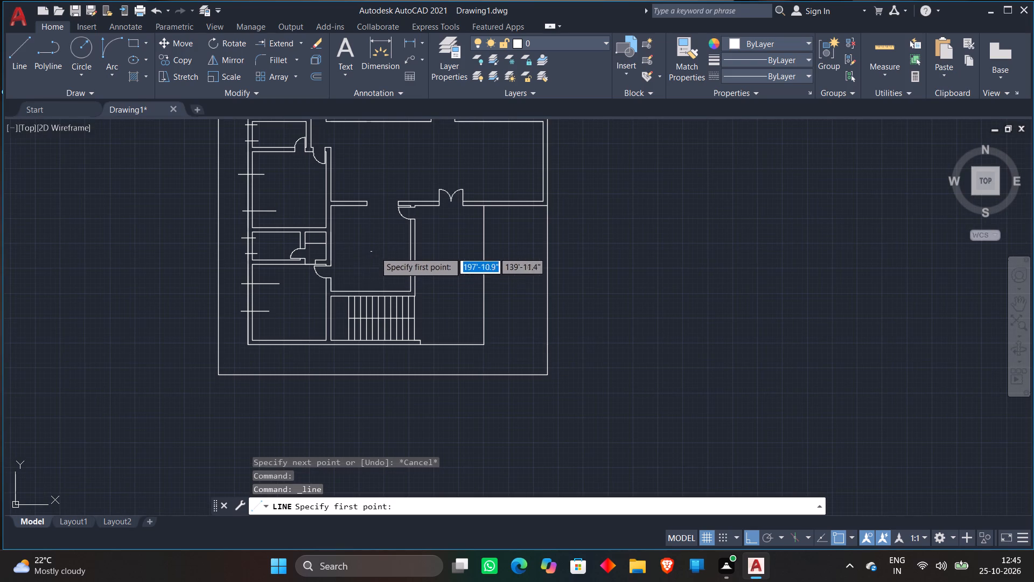
scroll(599, 177, "down", 1)
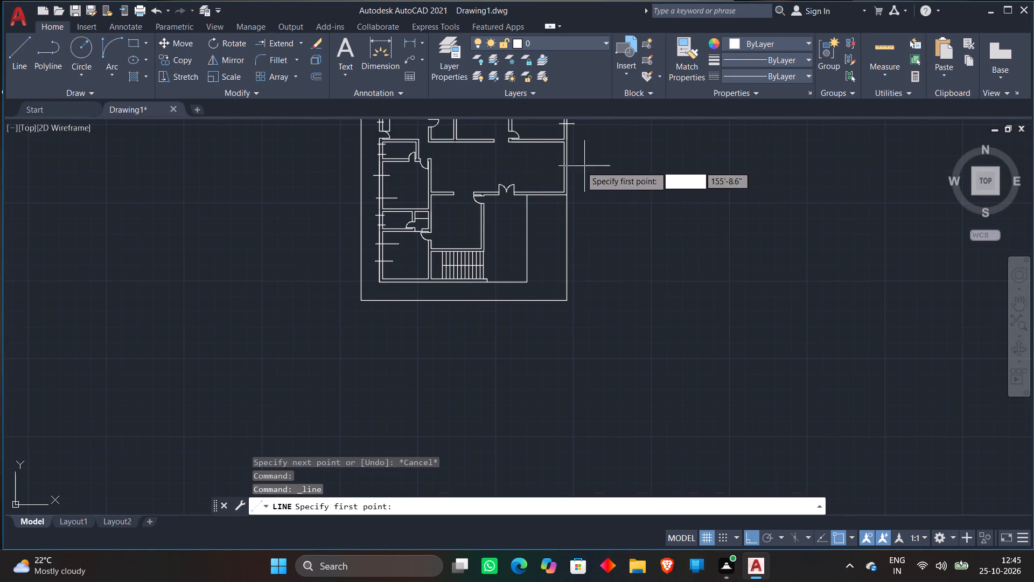
scroll(530, 172, "up", 4)
left_click(532, 218)
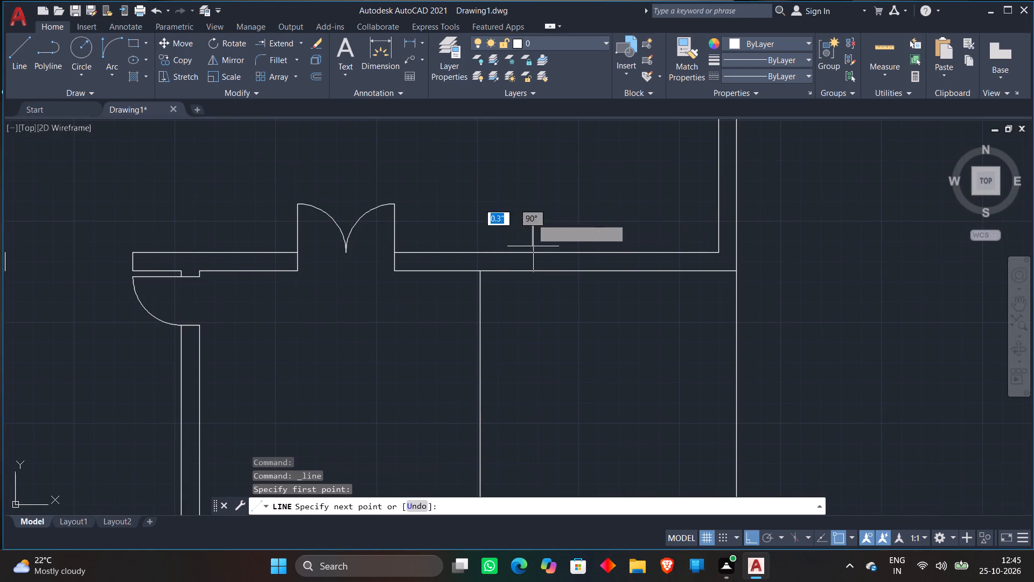
left_click(530, 308)
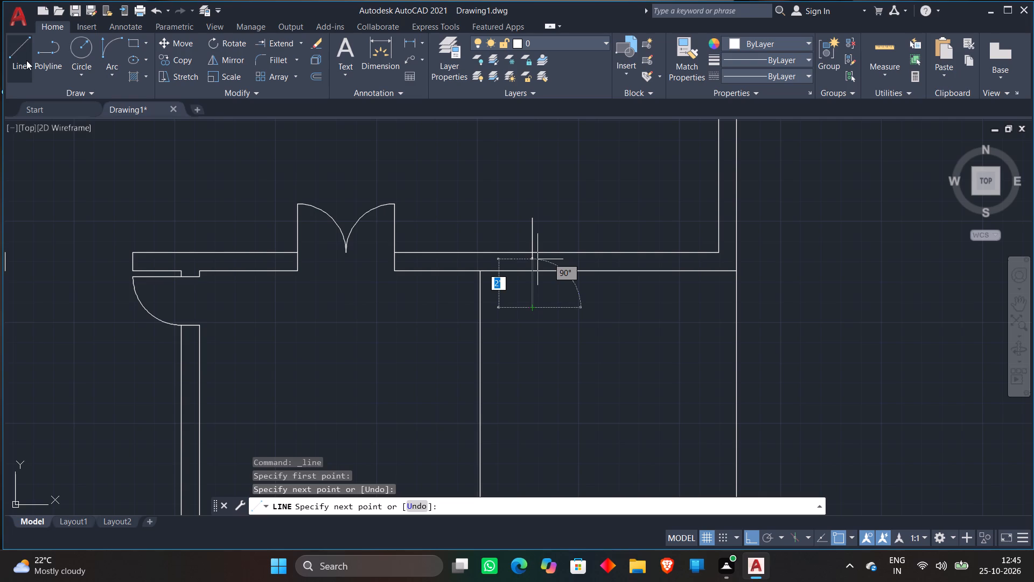
left_click(26, 60)
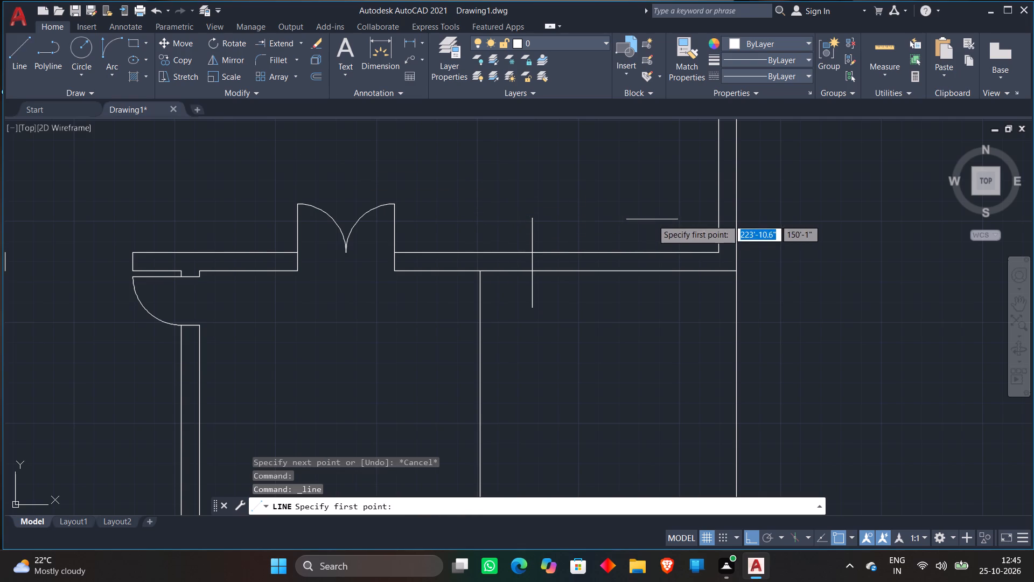
left_click(652, 219)
left_click(647, 302)
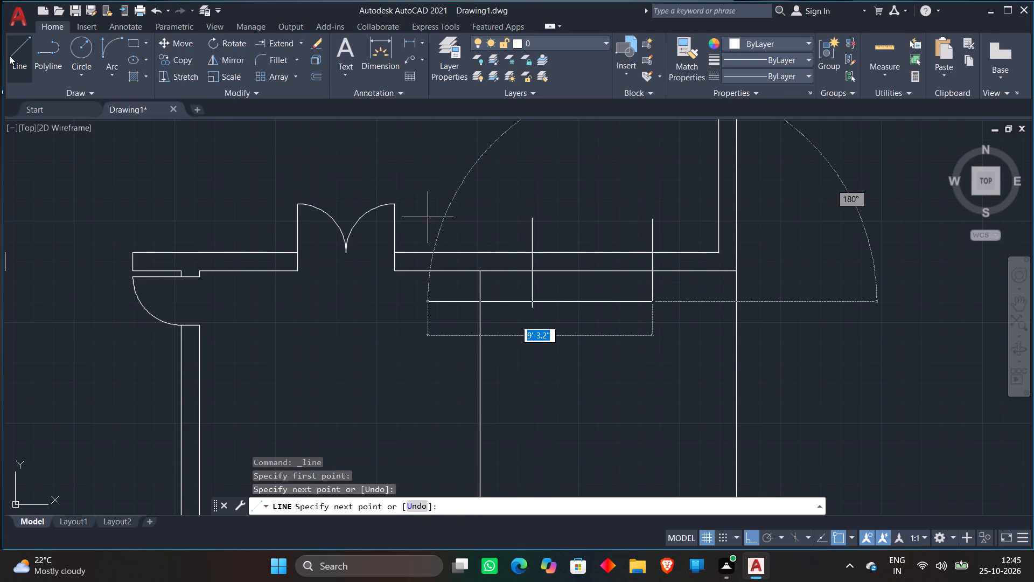
Draw two short horizontal lines across the right outer wall of the large hall below the top-right room, crossing both wall lines.
left_click(9, 55)
scroll(320, 151, "down", 1)
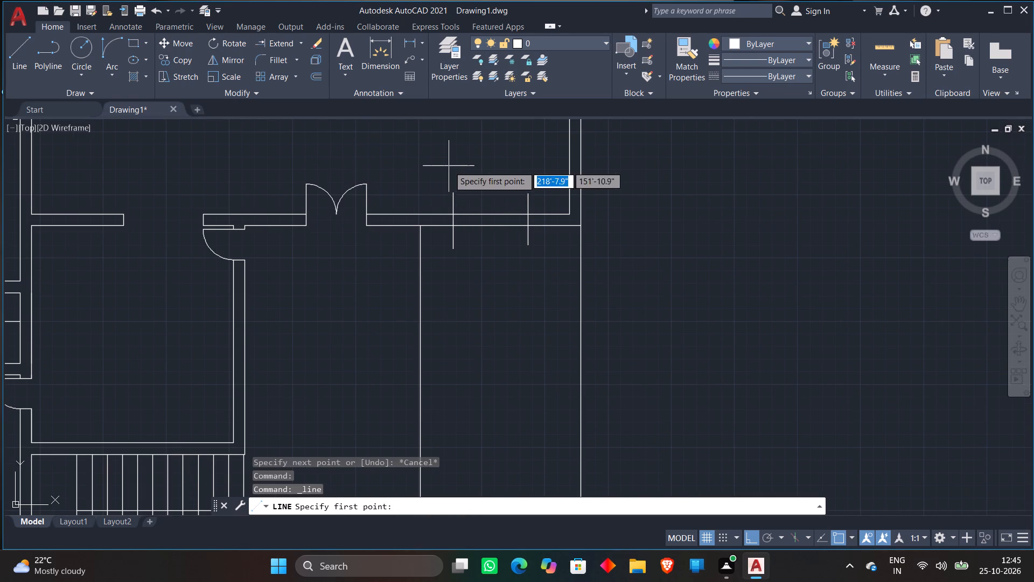
middle_click_drag(449, 166, 312, 305)
left_click(416, 202)
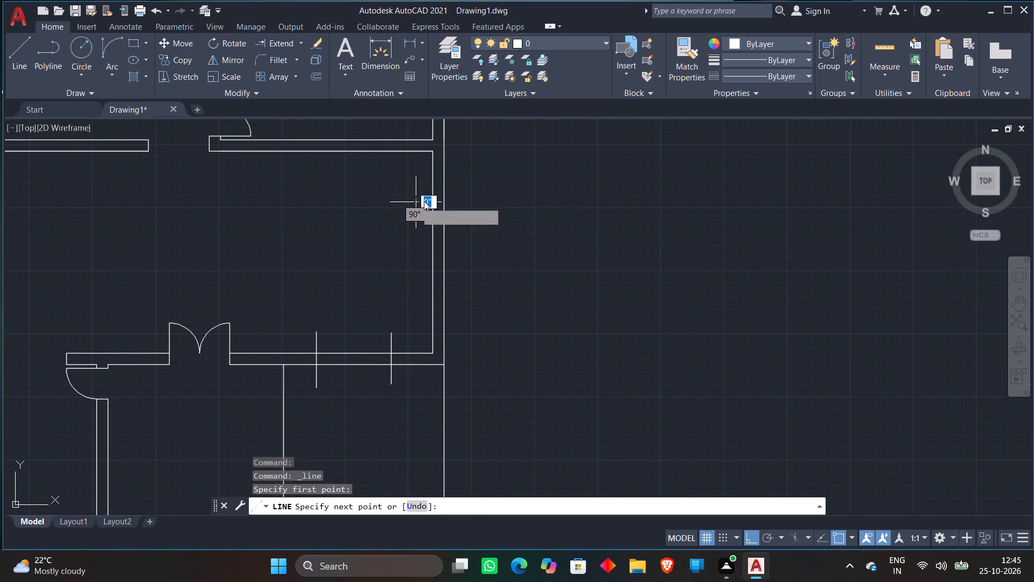
left_click(480, 199)
left_click(24, 54)
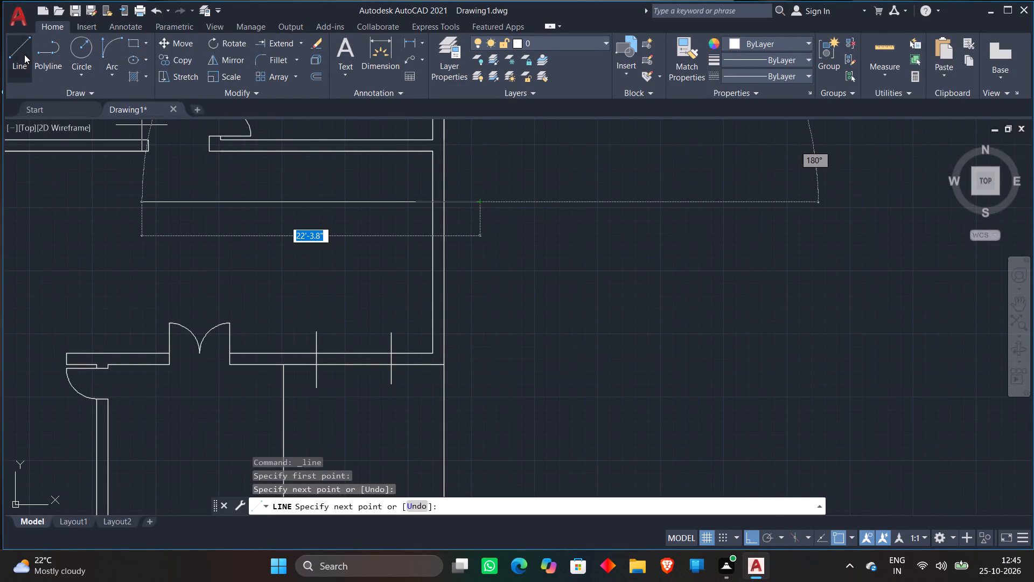
left_click(411, 300)
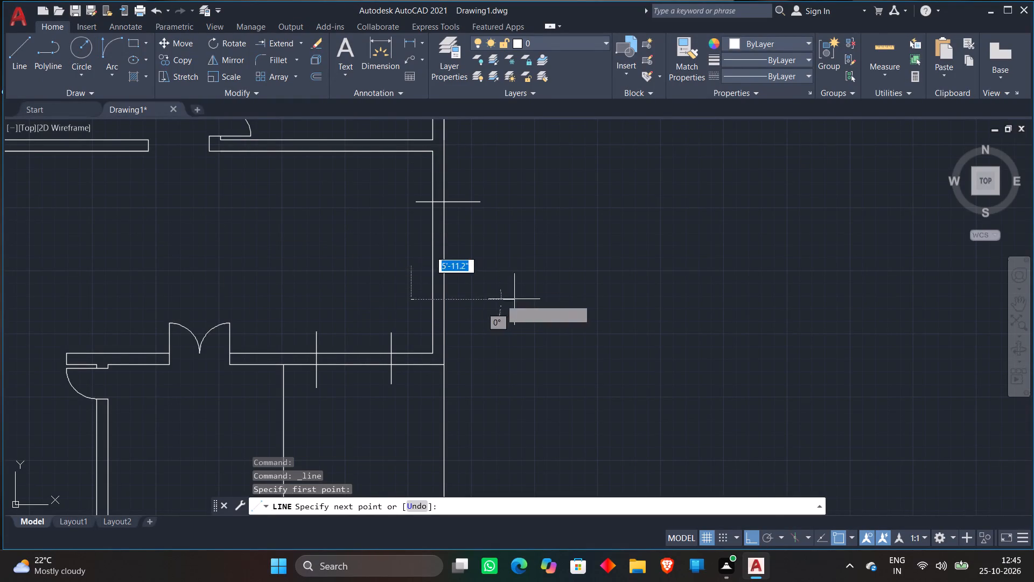
left_click(514, 299)
left_click(18, 68)
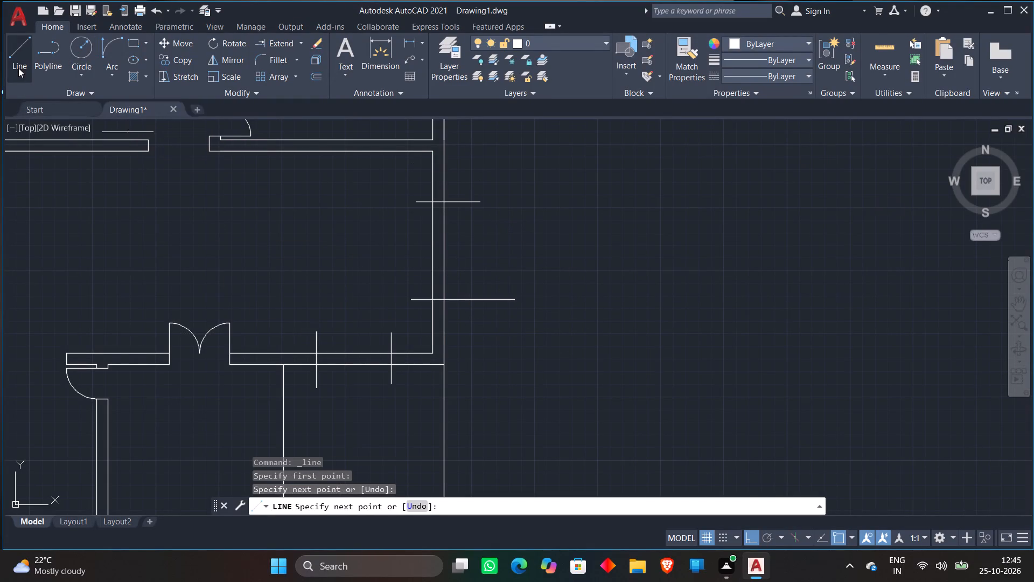
Trim the overhanging upper and lower ends of the two vertical window lines in the top-left room's top outer wall.
scroll(465, 226, "down", 3)
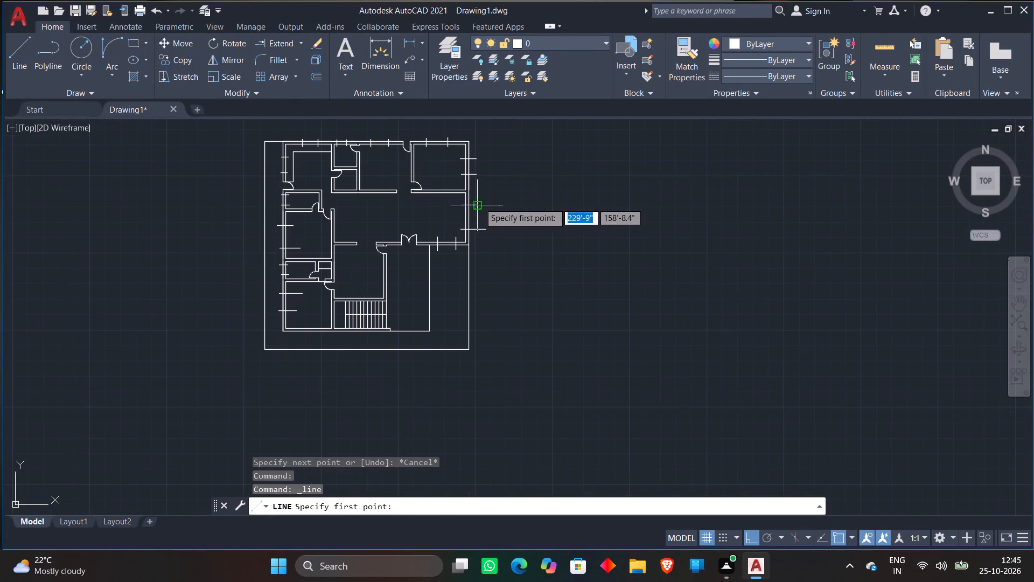
left_click(301, 42)
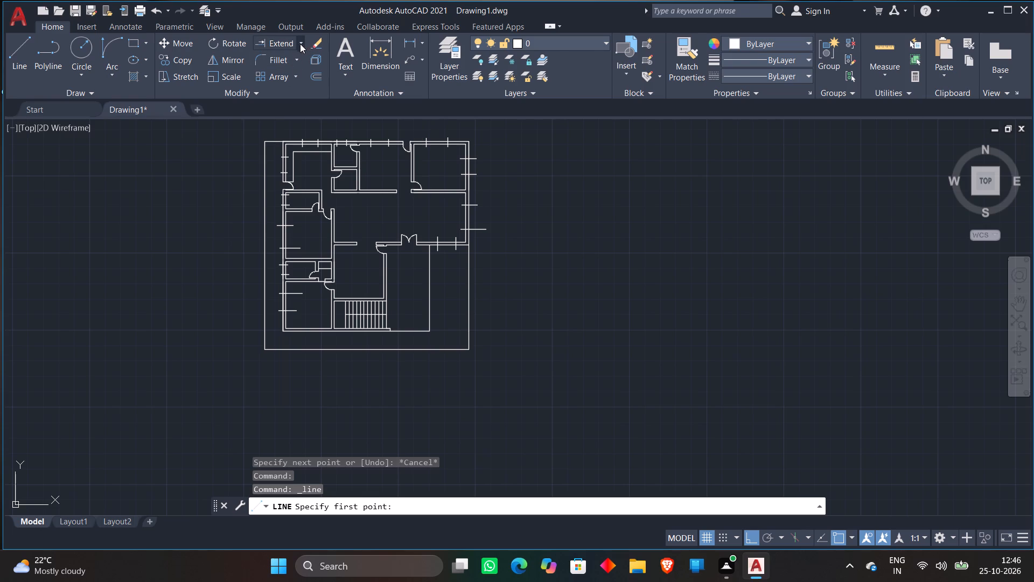
left_click(297, 67)
scroll(305, 135, "up", 3)
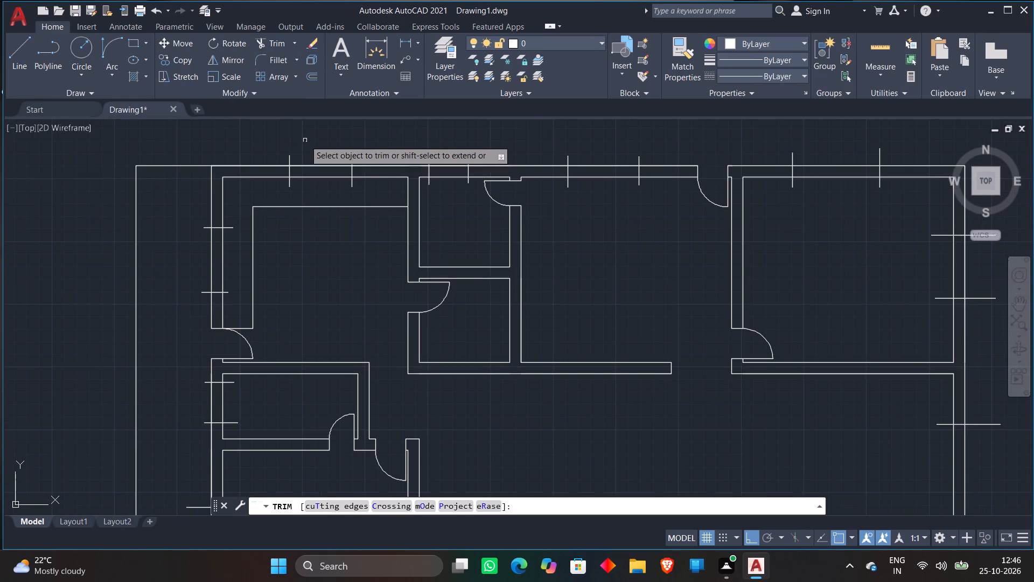
scroll(305, 142, "up", 2)
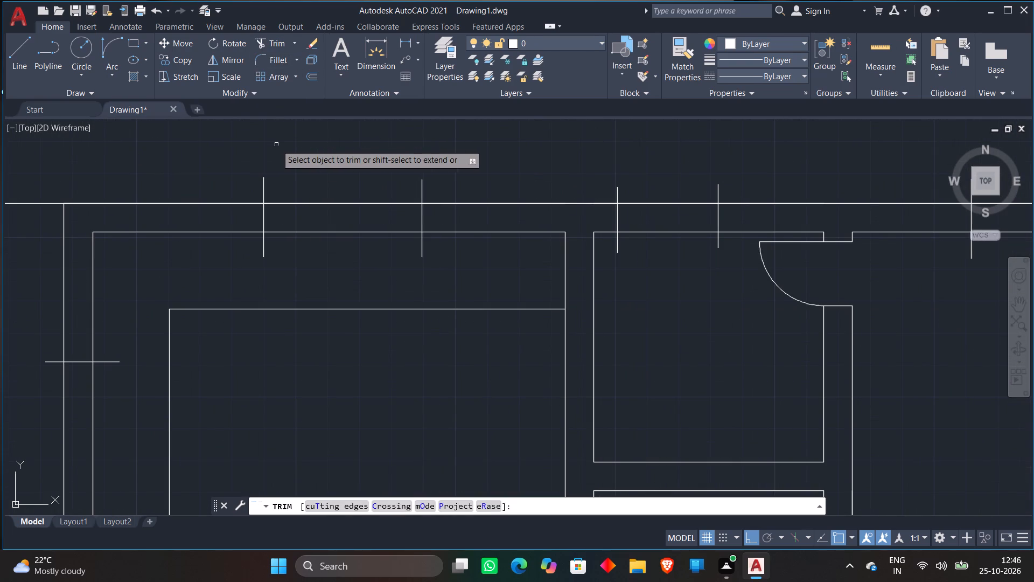
scroll(304, 145, "up", 1)
left_click(214, 212)
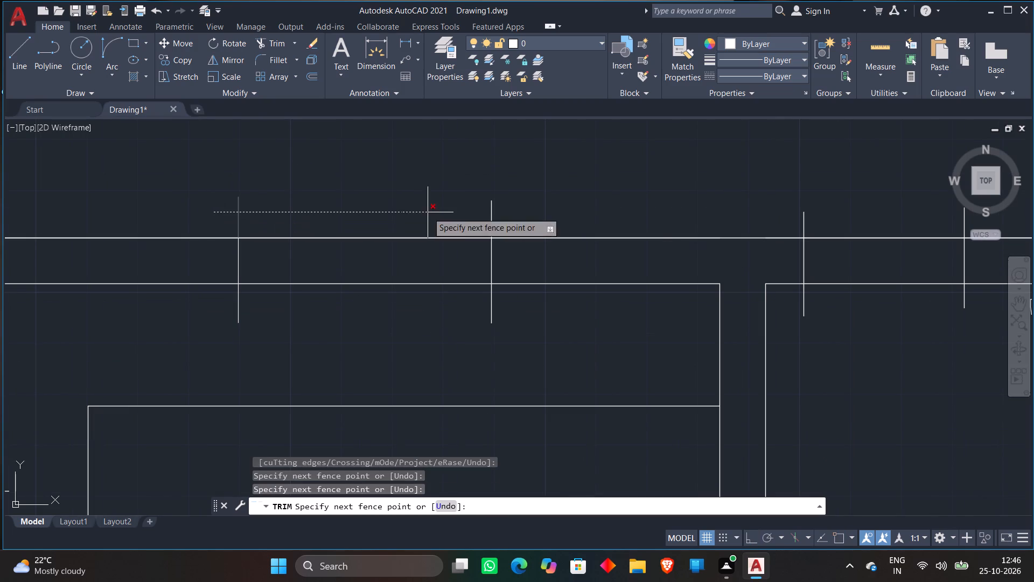
left_click(527, 212)
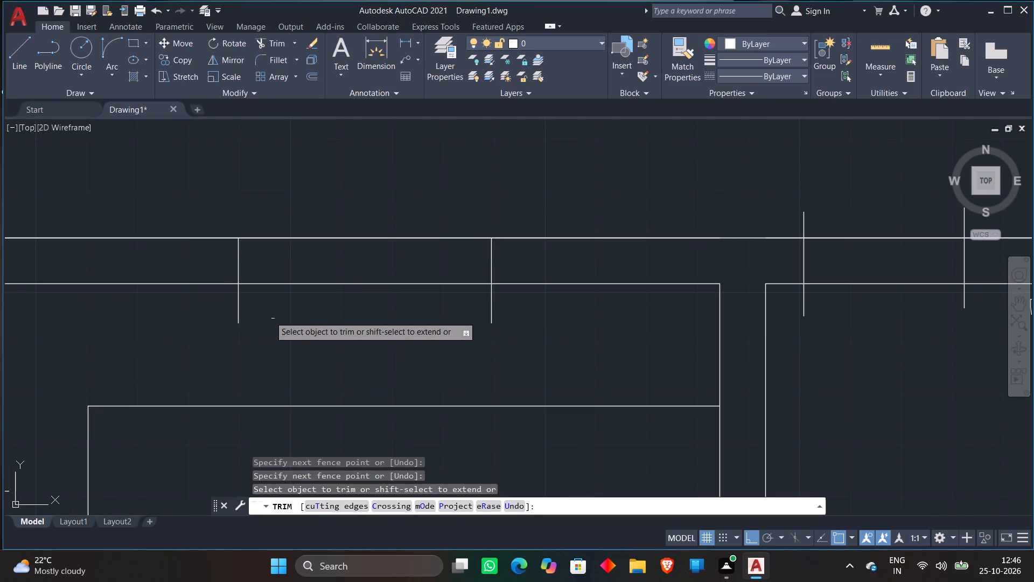
left_click(218, 316)
left_click(499, 313)
Trim the overhanging ends of the two horizontal window lines in the top-left room's left outer wall back to the wall faces.
scroll(501, 313, "down", 3)
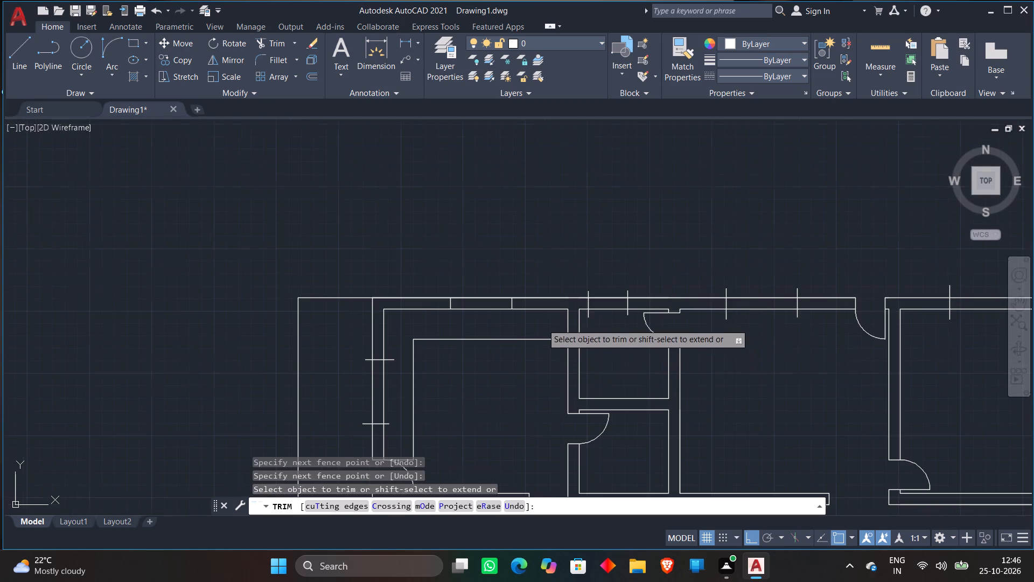
scroll(526, 358, "down", 1)
scroll(463, 370, "up", 2)
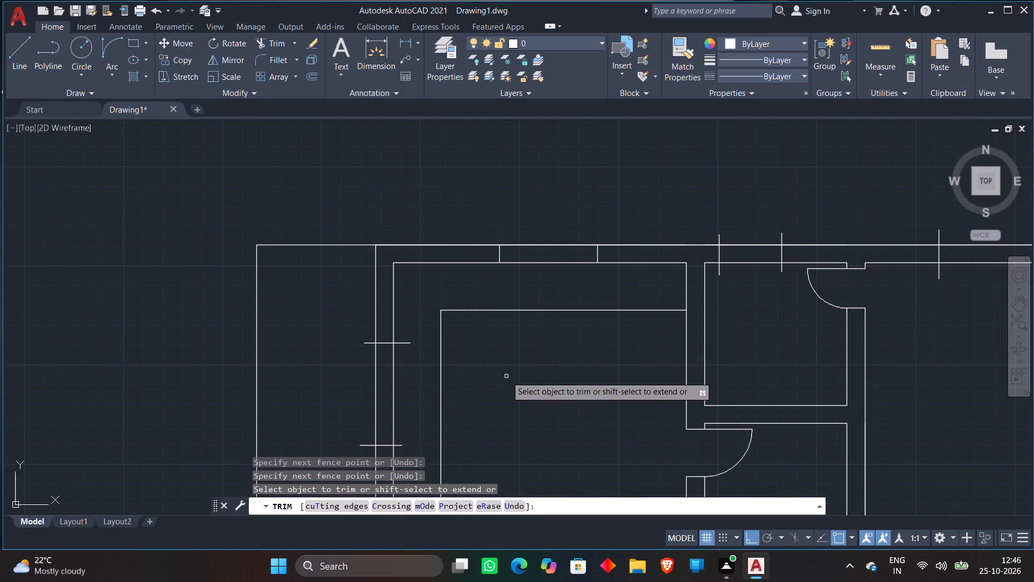
middle_click_drag(505, 376, 505, 272)
scroll(418, 270, "up", 2)
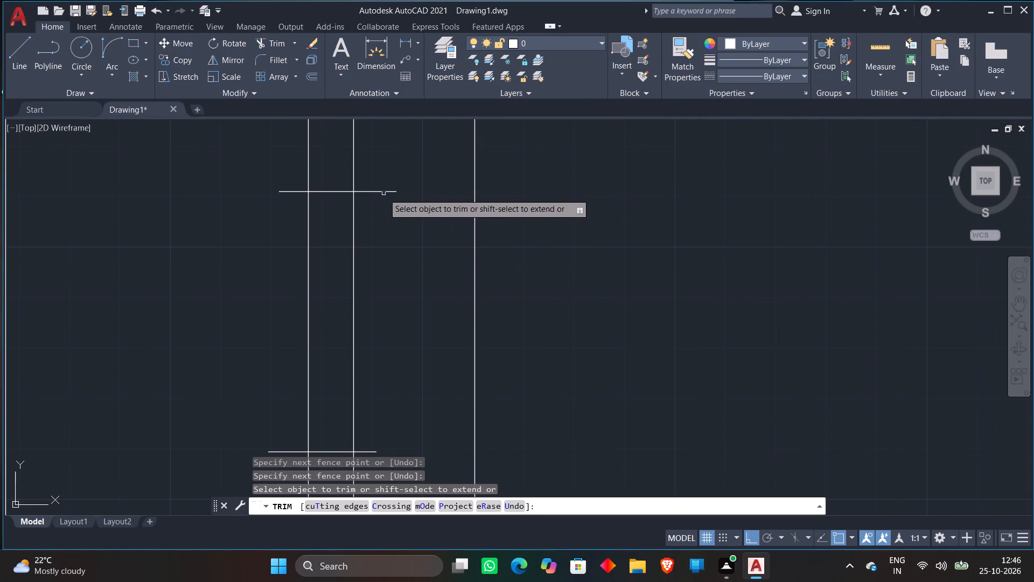
left_click(383, 193)
left_click(283, 190)
left_click(283, 195)
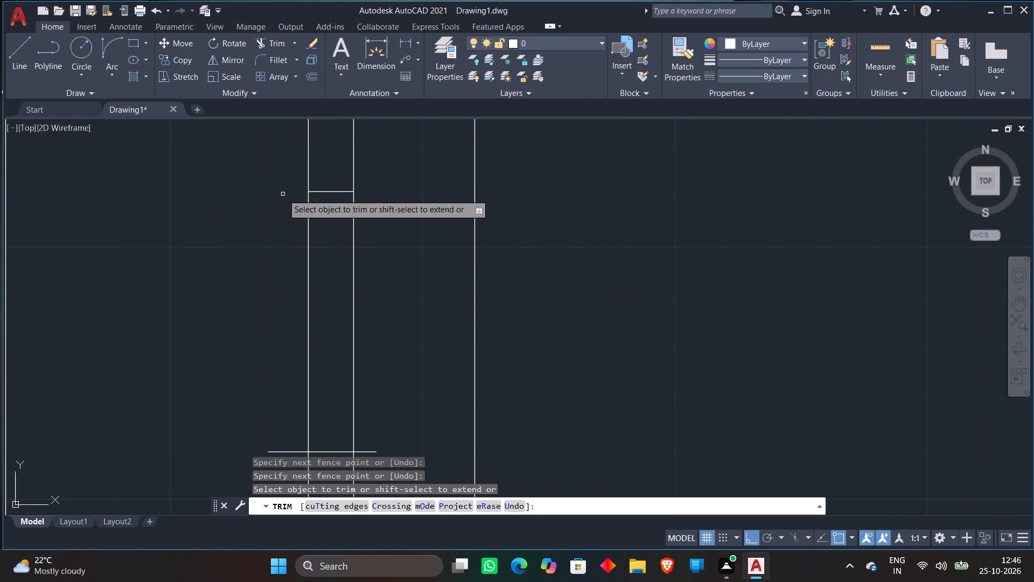
scroll(283, 190, "down", 4)
scroll(304, 261, "up", 3)
left_click(301, 228)
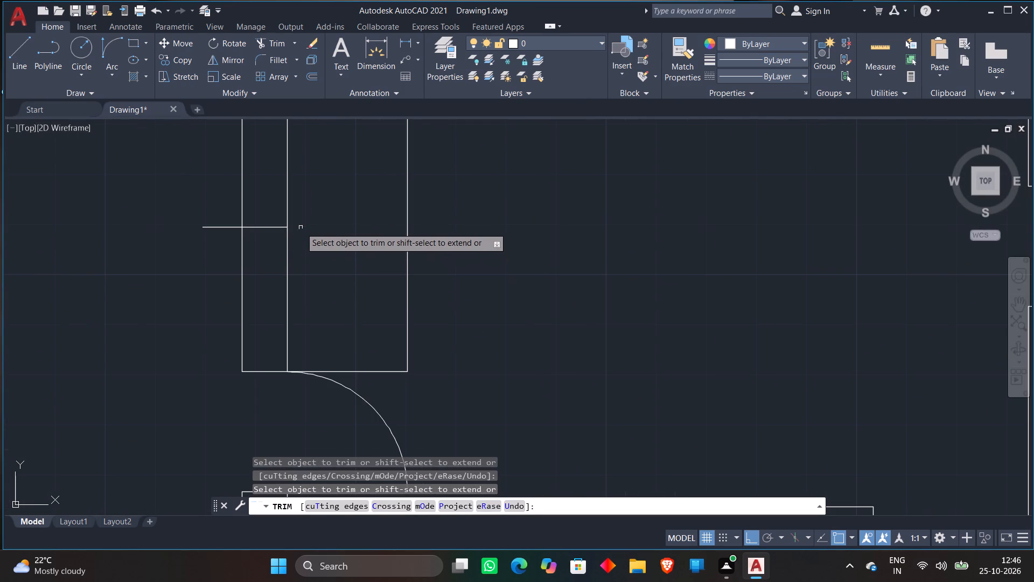
left_click(222, 228)
Trim both overhanging ends of the two horizontal window lines in the left outer wall of the small room below the top-left room.
scroll(223, 210, "down", 4)
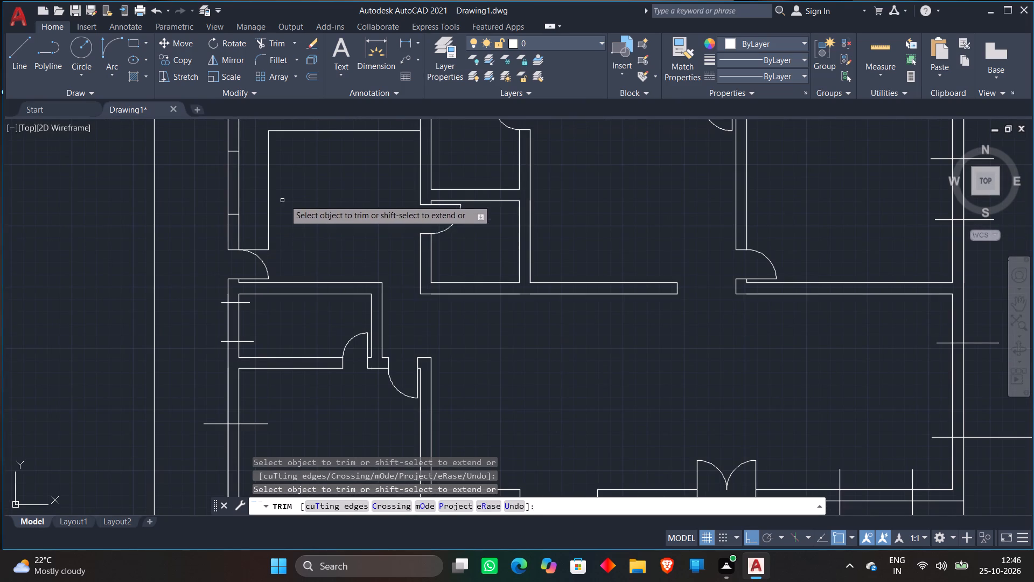
middle_click_drag(254, 323, 323, 271)
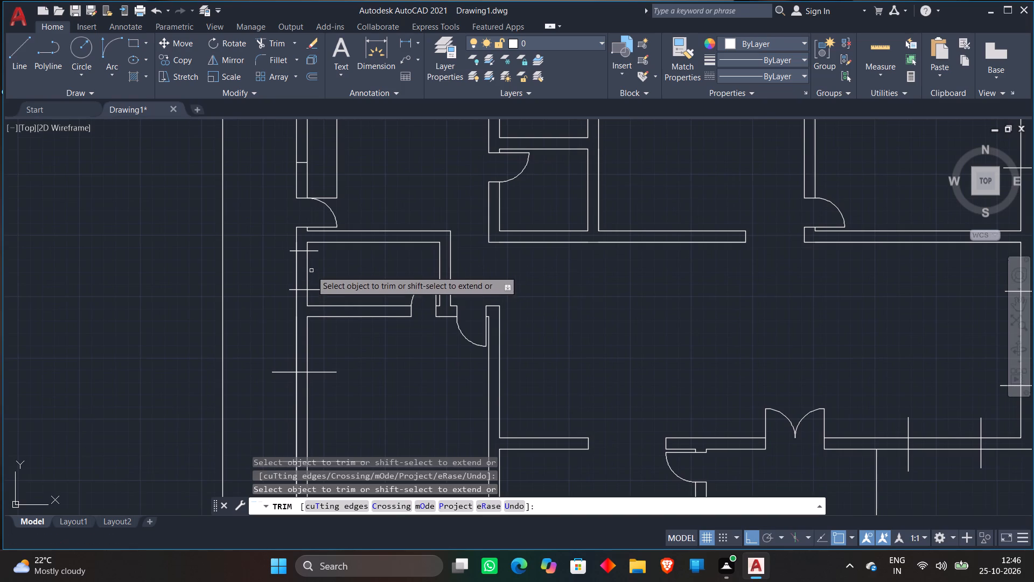
scroll(311, 271, "up", 1)
left_click(311, 240)
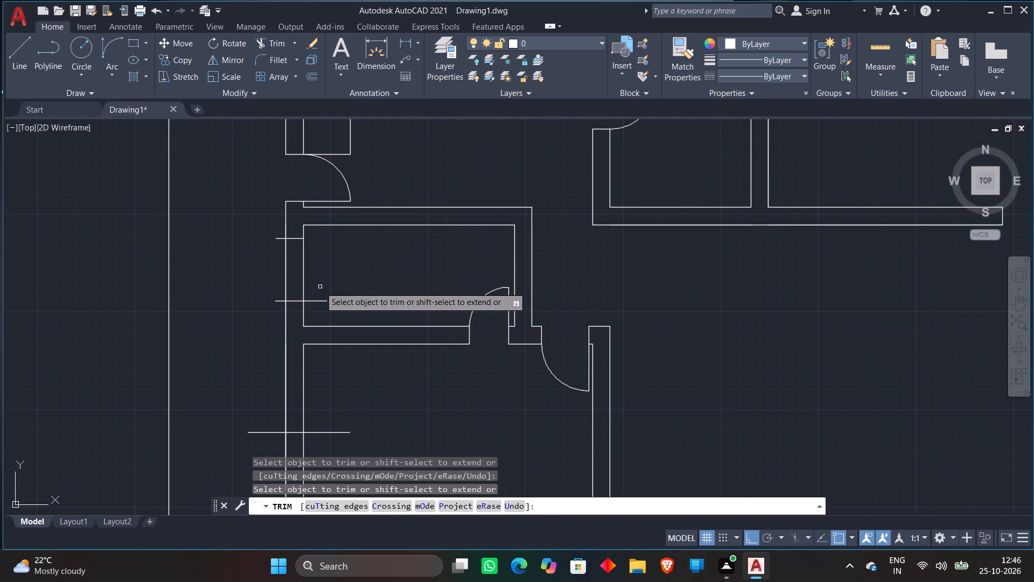
left_click(310, 301)
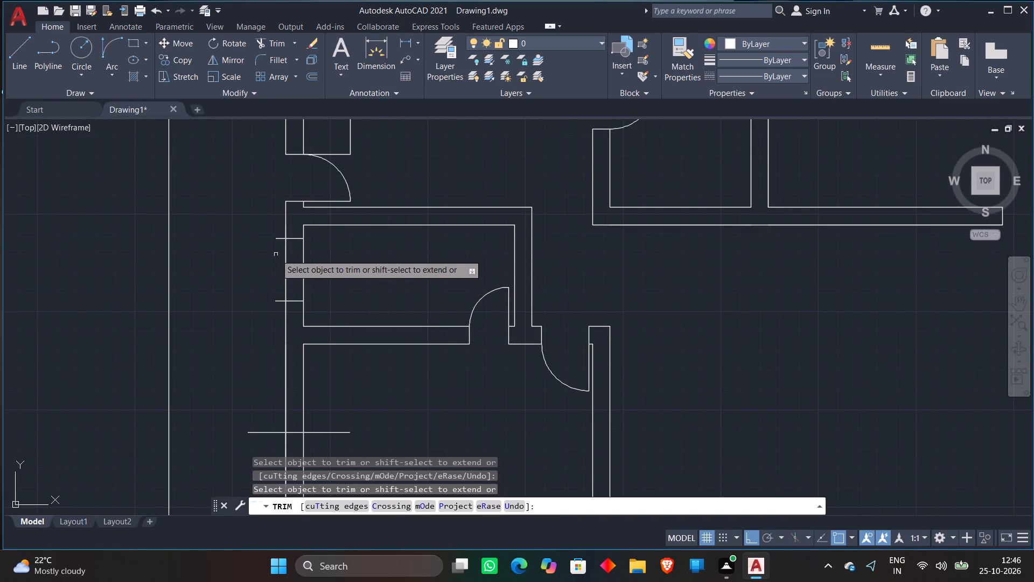
left_click(276, 239)
left_click(276, 301)
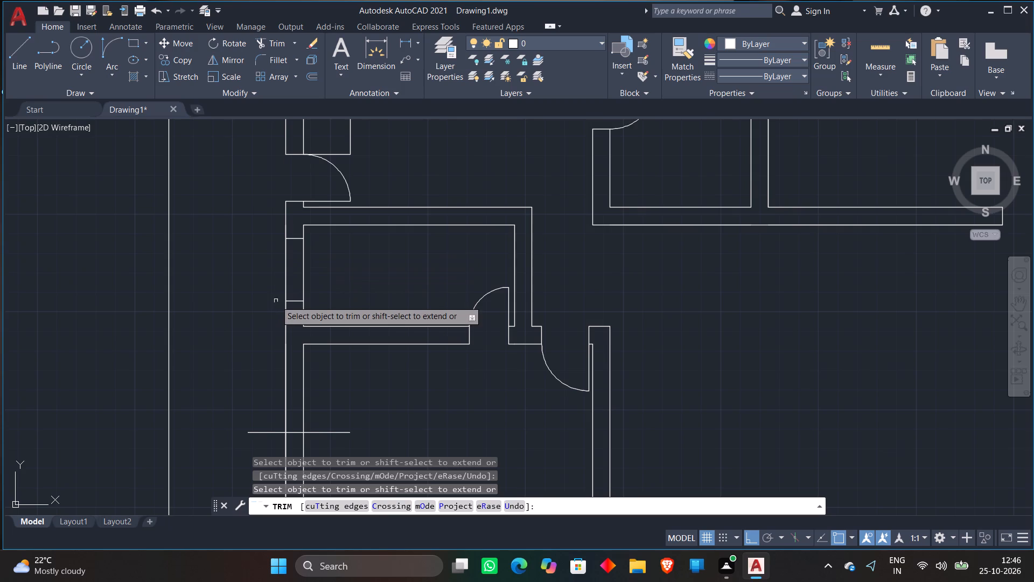
Trim both overhanging ends of the two horizontal window lines in the left outer wall of the larger middle-left room.
scroll(270, 271, "down", 2)
scroll(302, 329, "up", 1)
middle_click_drag(301, 329, 301, 329)
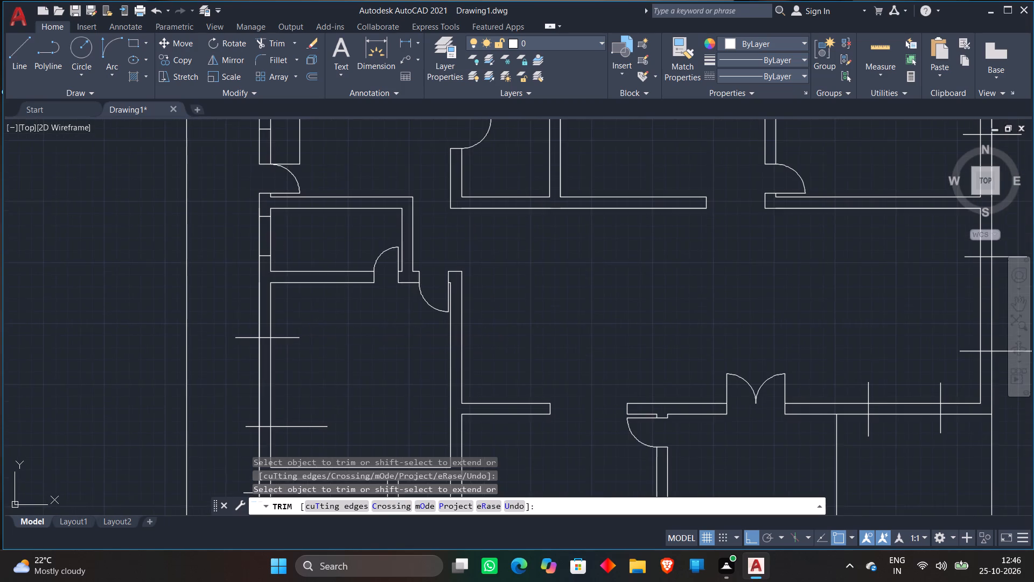
middle_click_drag(301, 329, 339, 238)
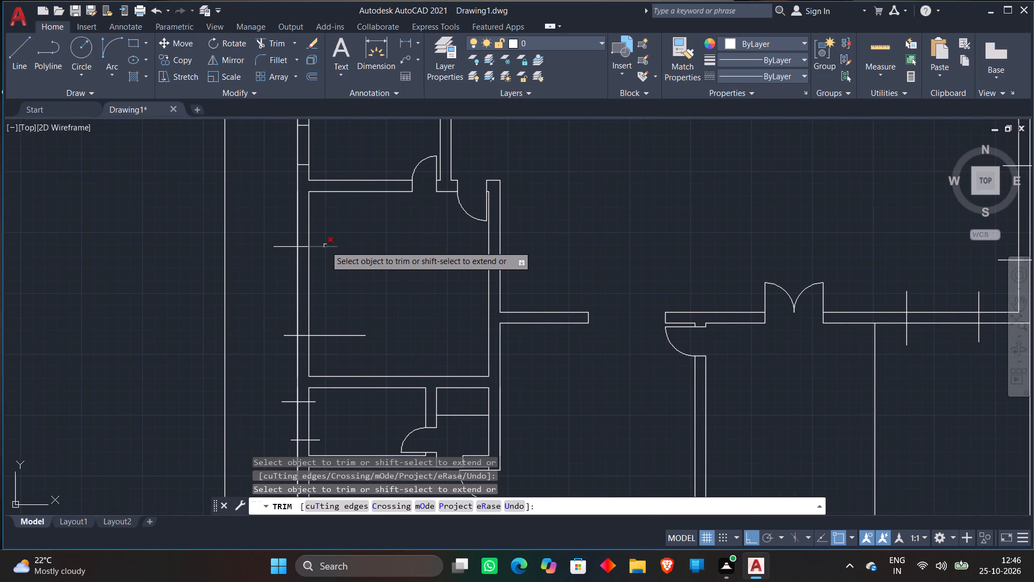
left_click(325, 246)
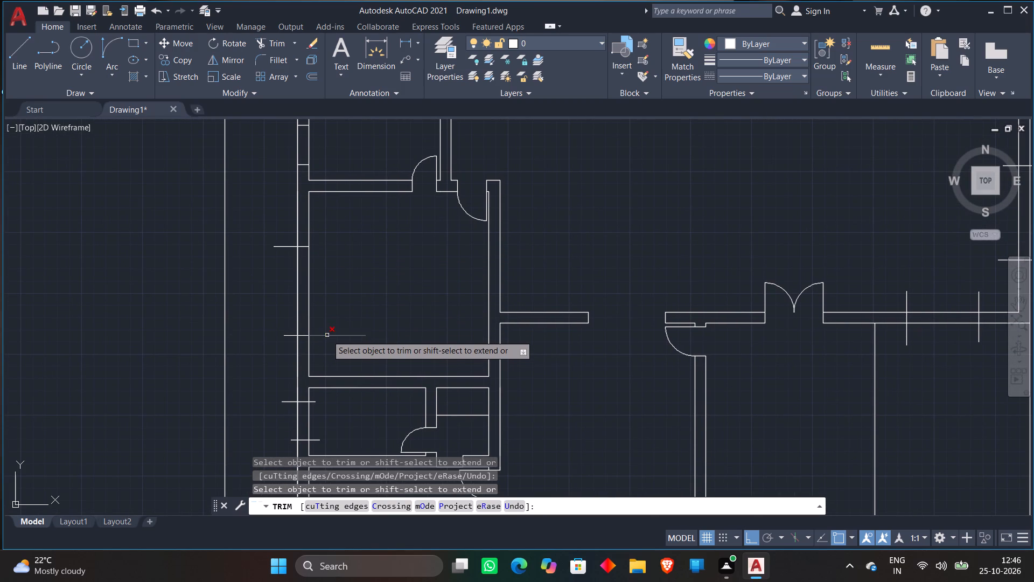
left_click(327, 335)
left_click(282, 247)
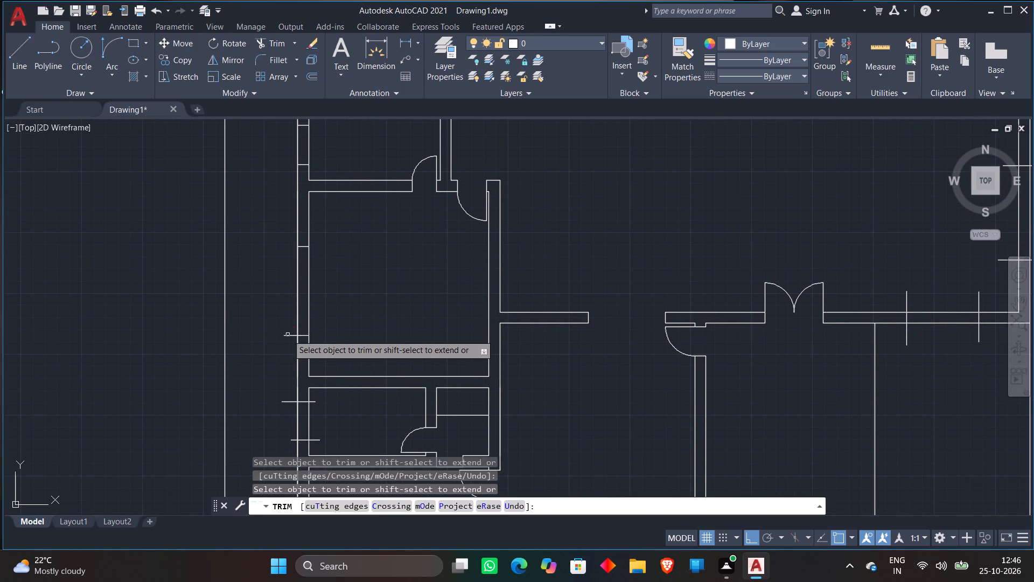
left_click(289, 336)
Trim the two horizontal window lines back to the left outer wall's faces in the small room above the bottom-left room.
scroll(343, 275, "down", 1)
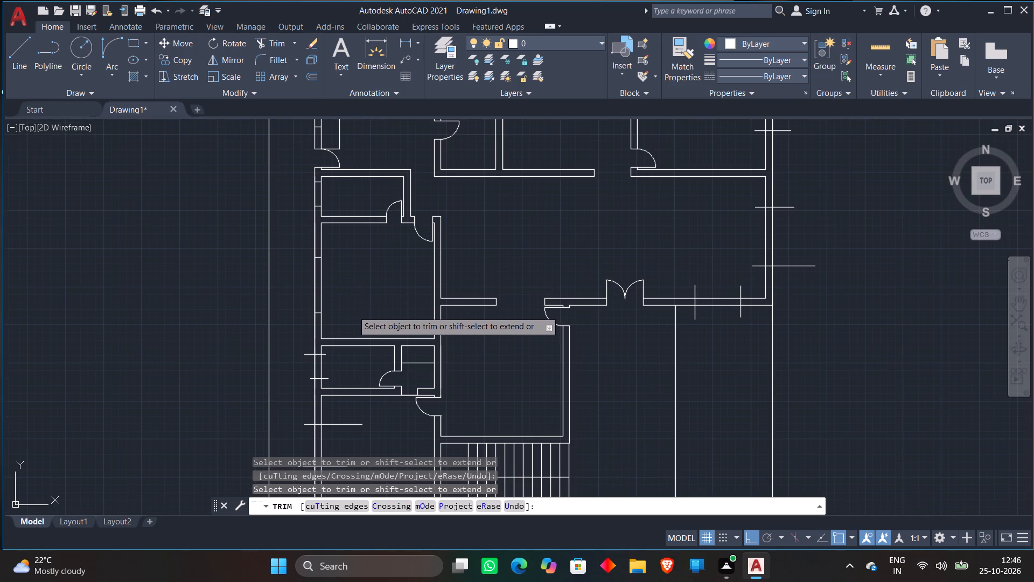
middle_click_drag(345, 363, 406, 237)
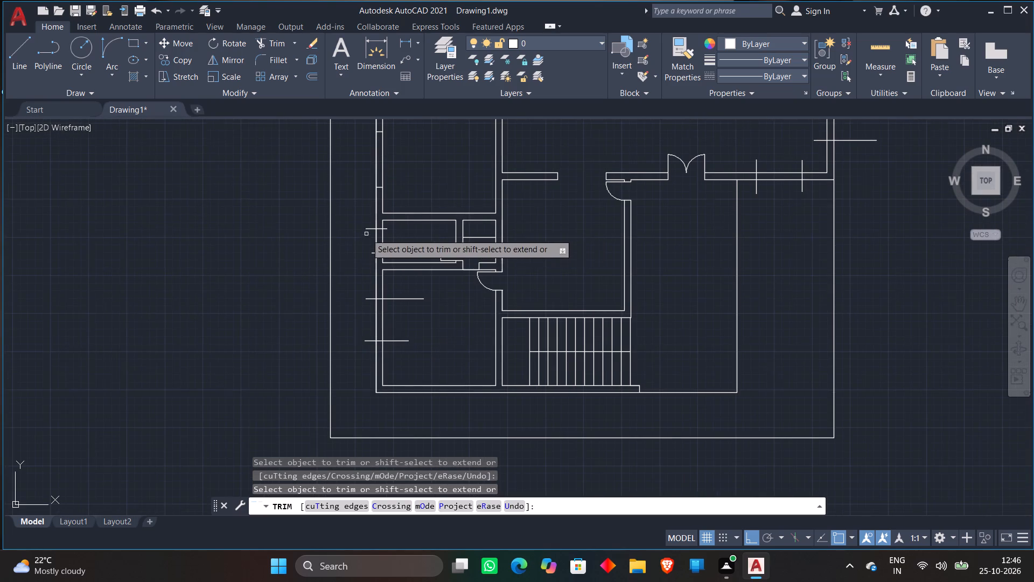
scroll(366, 234, "up", 1)
left_click(370, 225)
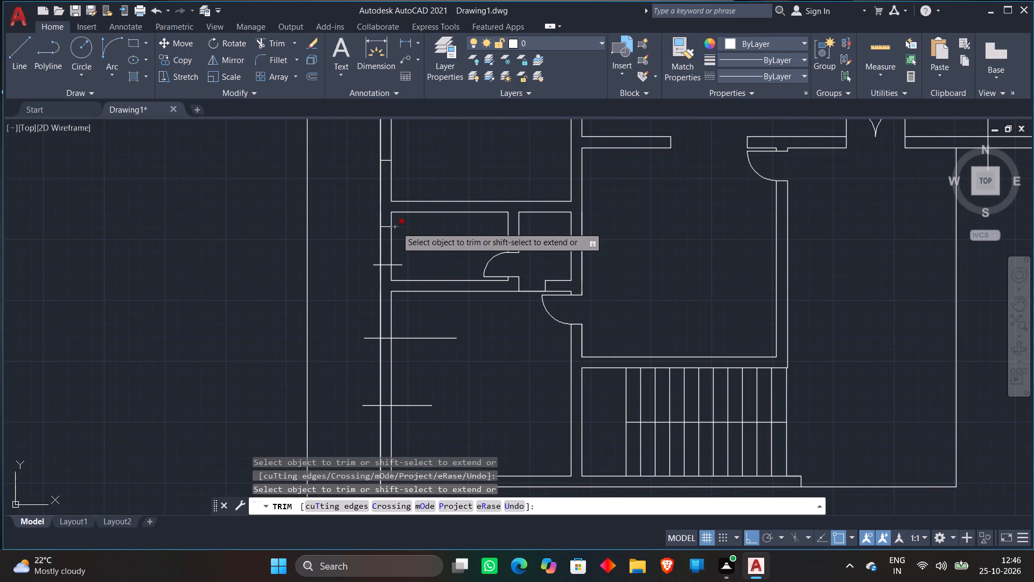
left_click(394, 228)
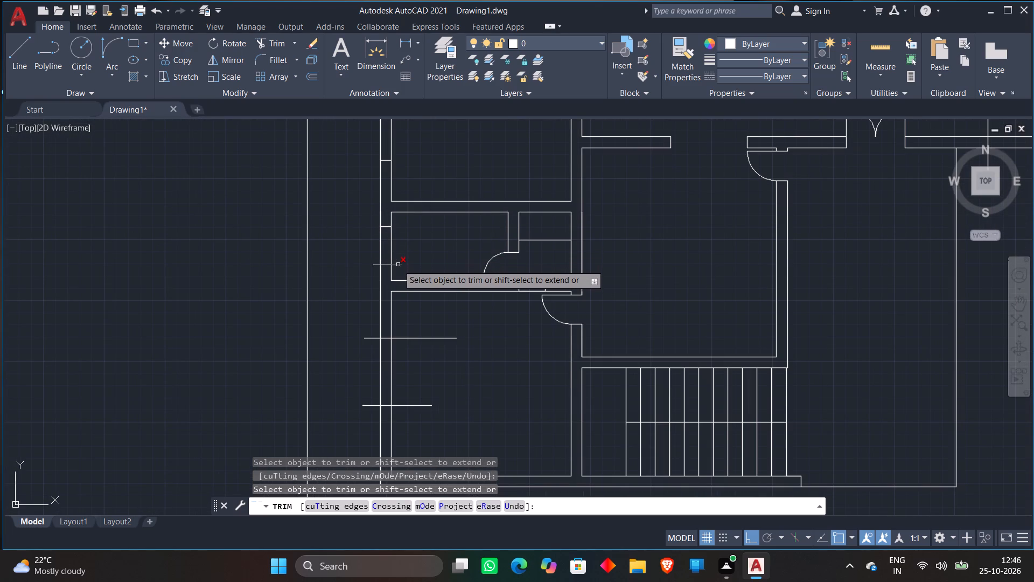
left_click(398, 265)
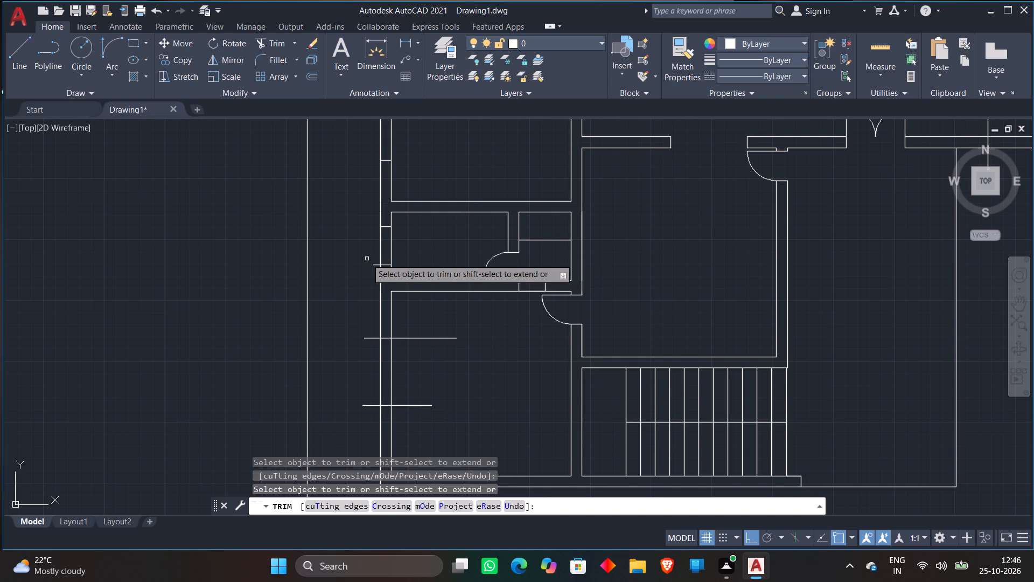
left_click(373, 263)
Trim the overhanging ends of the two horizontal window lines in the bottom-left room's left outer wall.
scroll(356, 265, "down", 1)
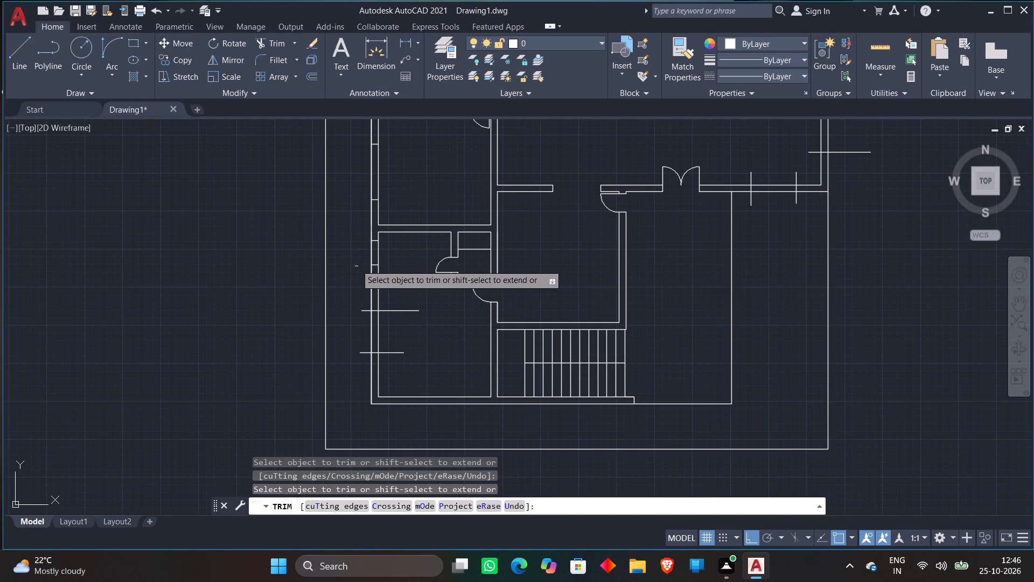
middle_click_drag(356, 265, 296, 171)
scroll(319, 197, "up", 2)
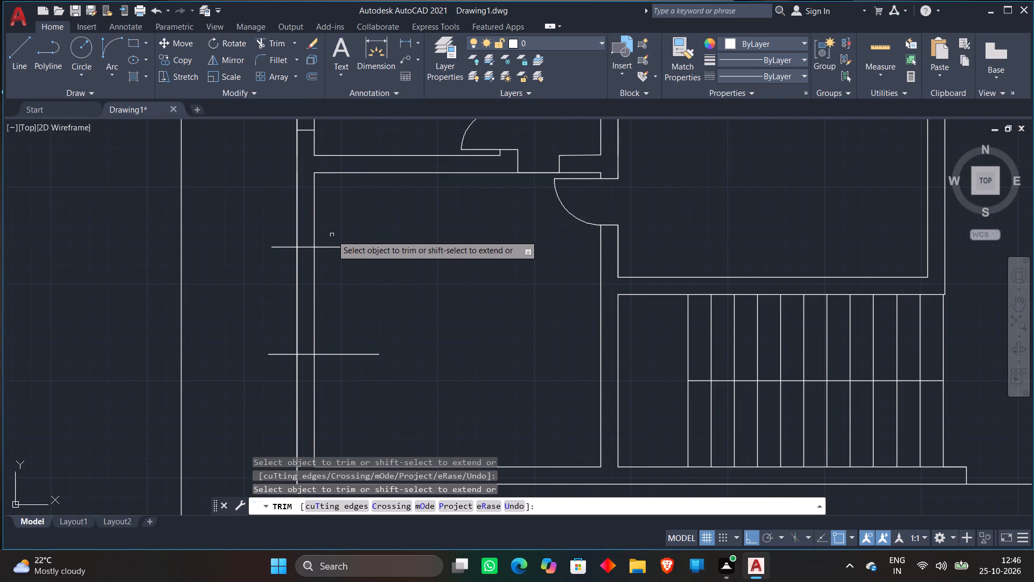
left_click(332, 235)
left_click(333, 254)
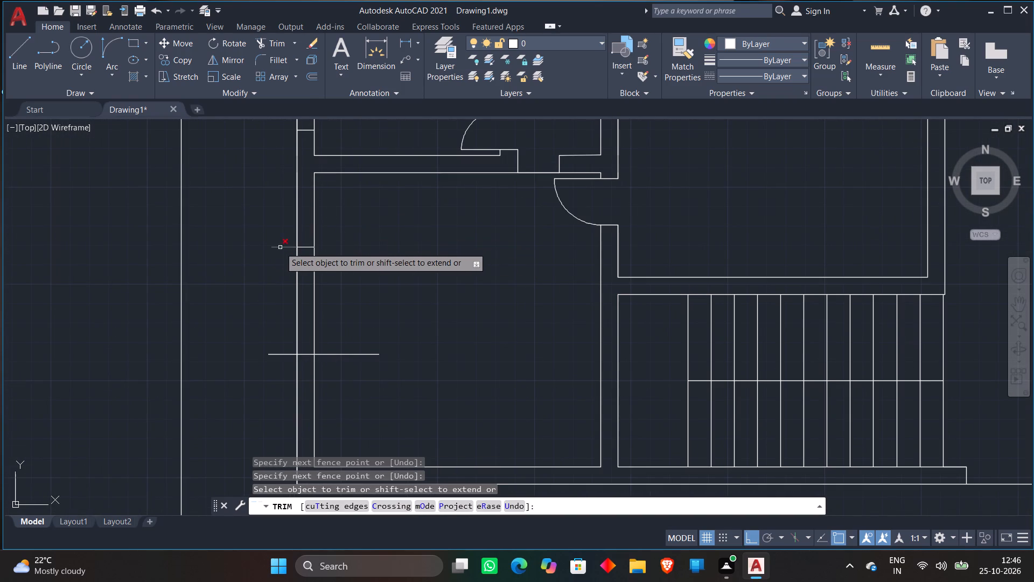
left_click(280, 247)
left_click(285, 356)
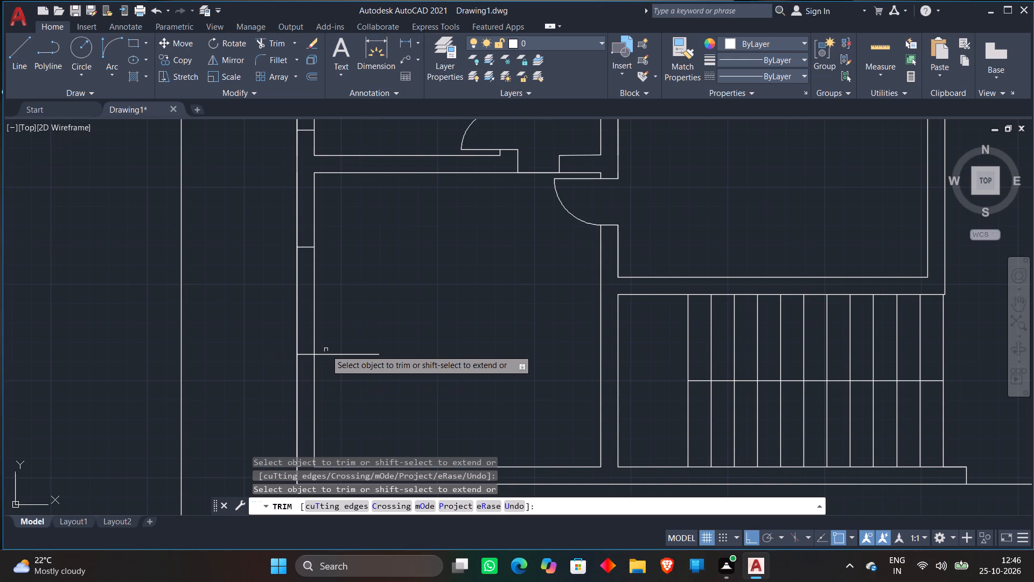
left_click(329, 353)
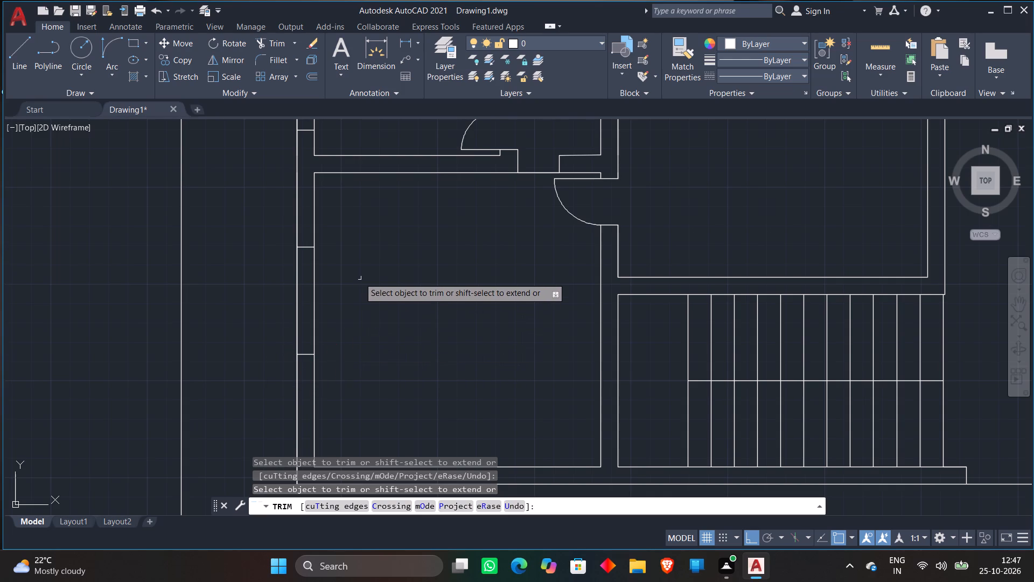
Trim the upper and lower overhangs of the two vertical window lines in the large hall's bottom wall, beside the double door.
scroll(360, 277, "down", 3)
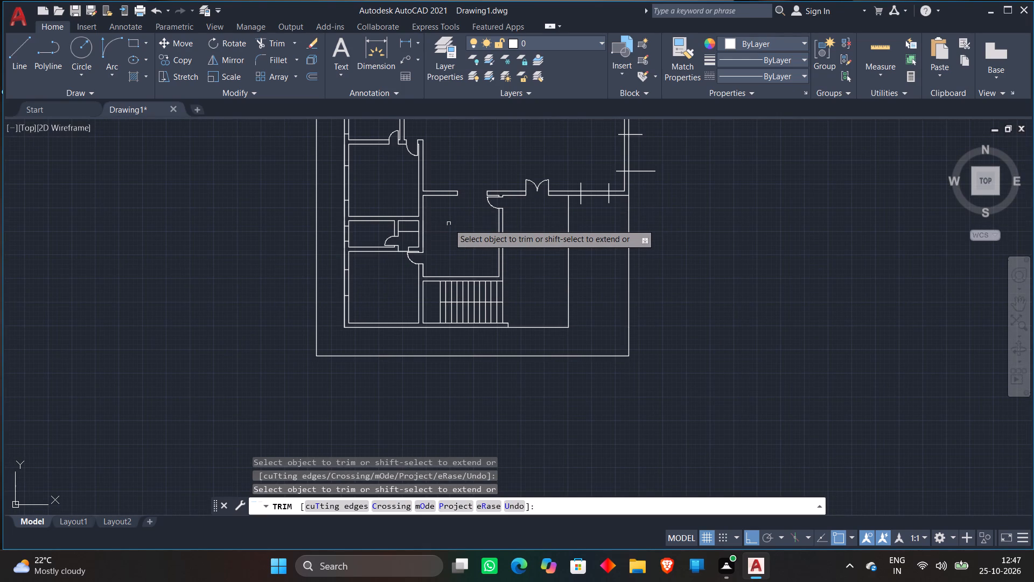
middle_click_drag(449, 224, 327, 241)
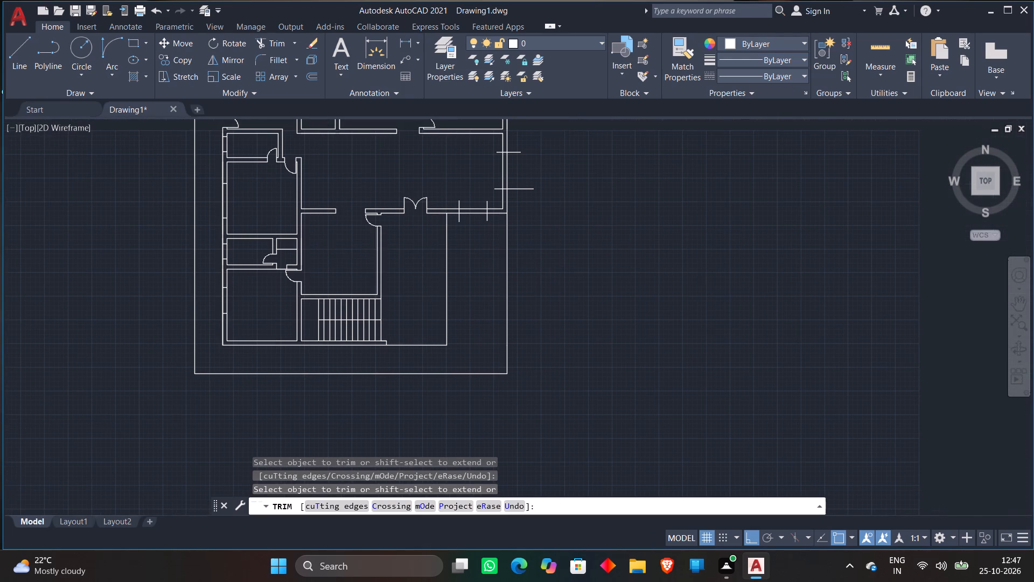
middle_click_drag(327, 241, 327, 242)
scroll(452, 200, "up", 3)
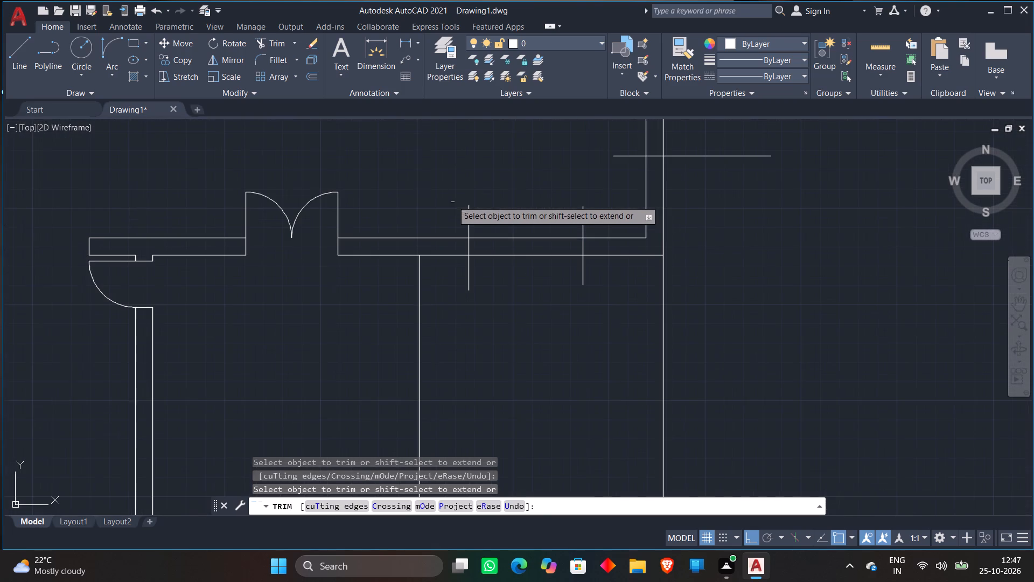
left_click(467, 219)
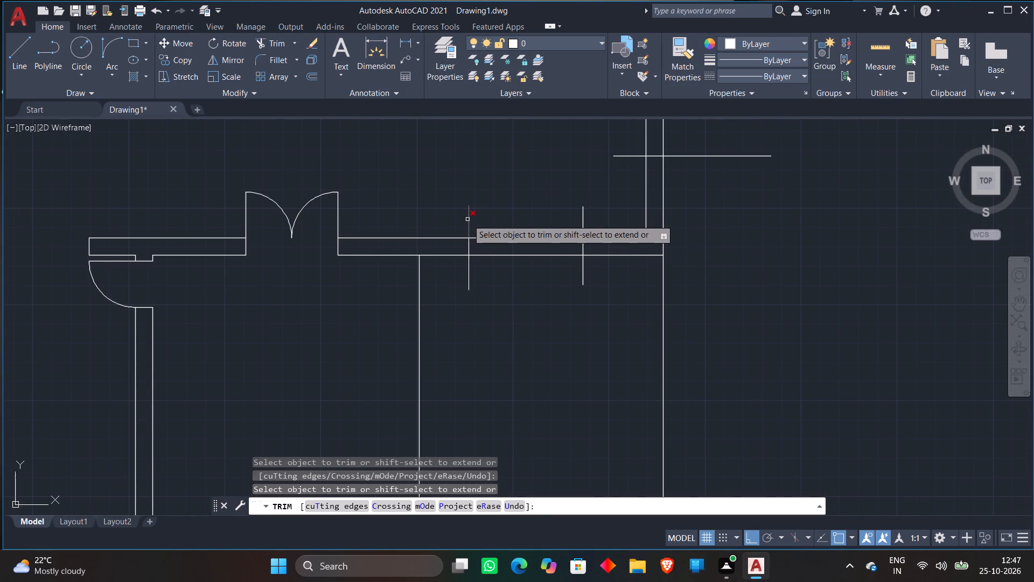
left_click(469, 278)
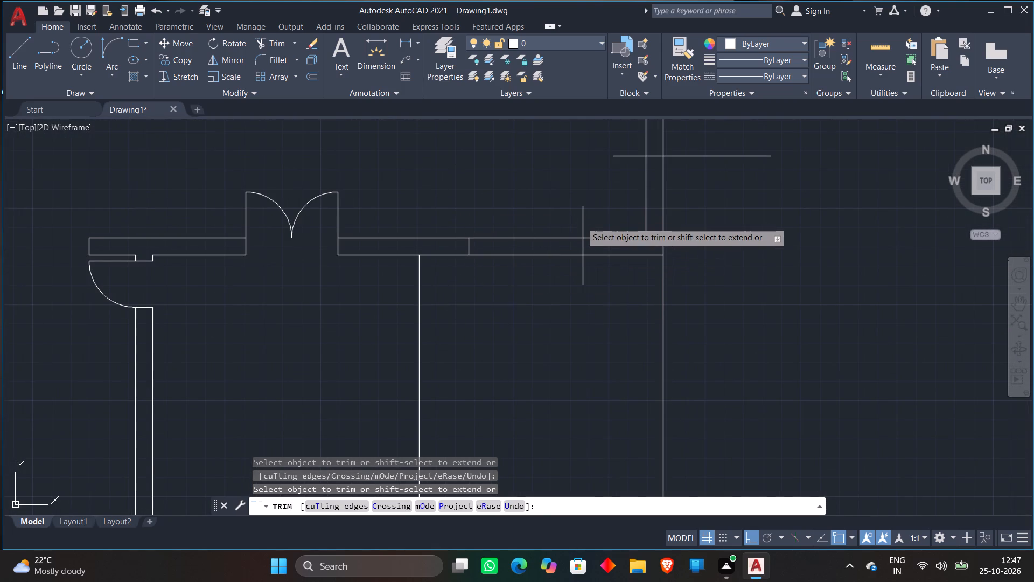
left_click(582, 222)
left_click(583, 261)
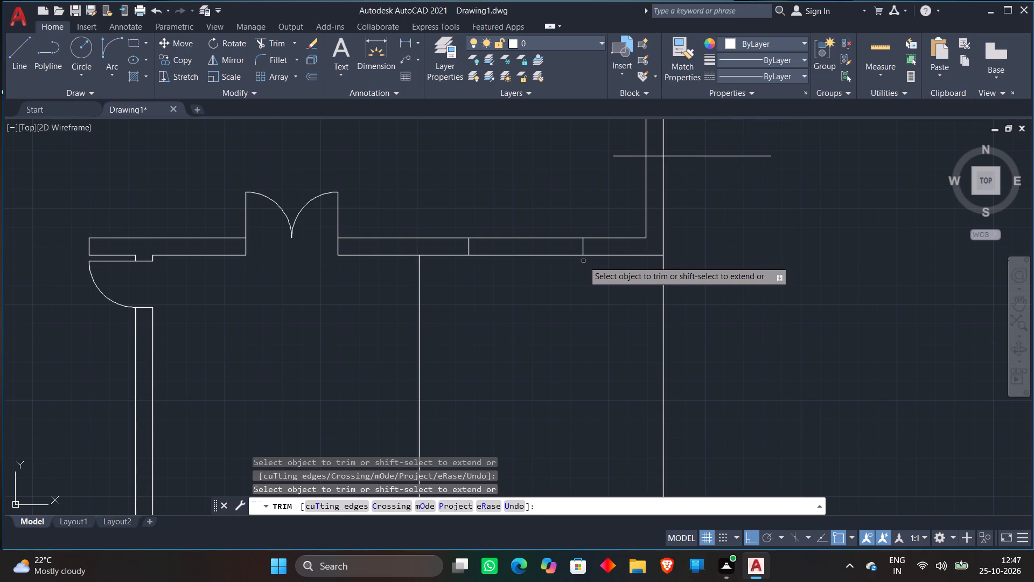
Trim the overhanging ends of the two horizontal window lines in the large hall's right outer wall back to the wall faces.
scroll(597, 268, "down", 2)
left_click(635, 223)
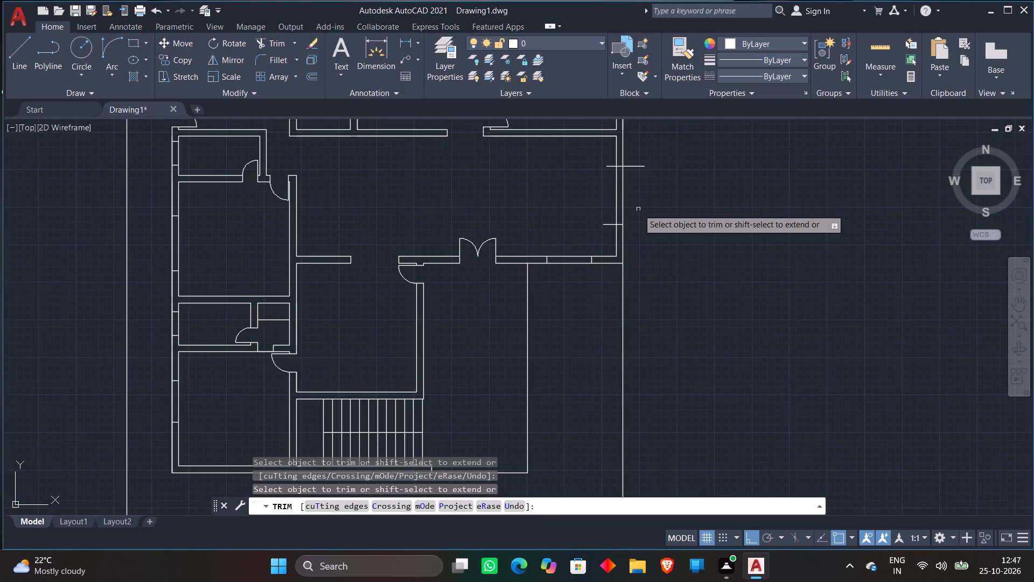
scroll(607, 217, "up", 2)
left_click(612, 237)
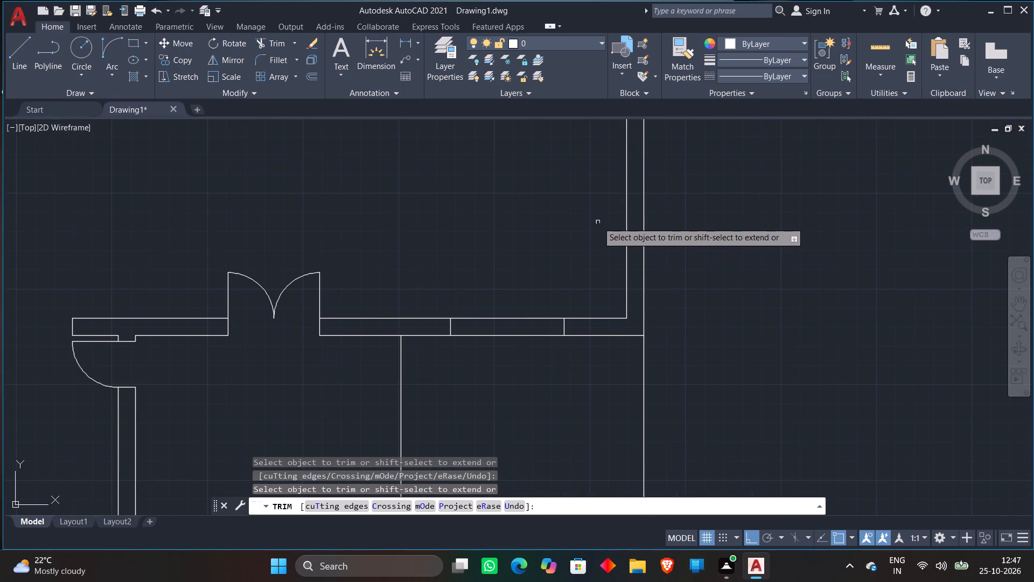
scroll(589, 216, "down", 1)
middle_click_drag(583, 213, 457, 292)
scroll(490, 197, "up", 1)
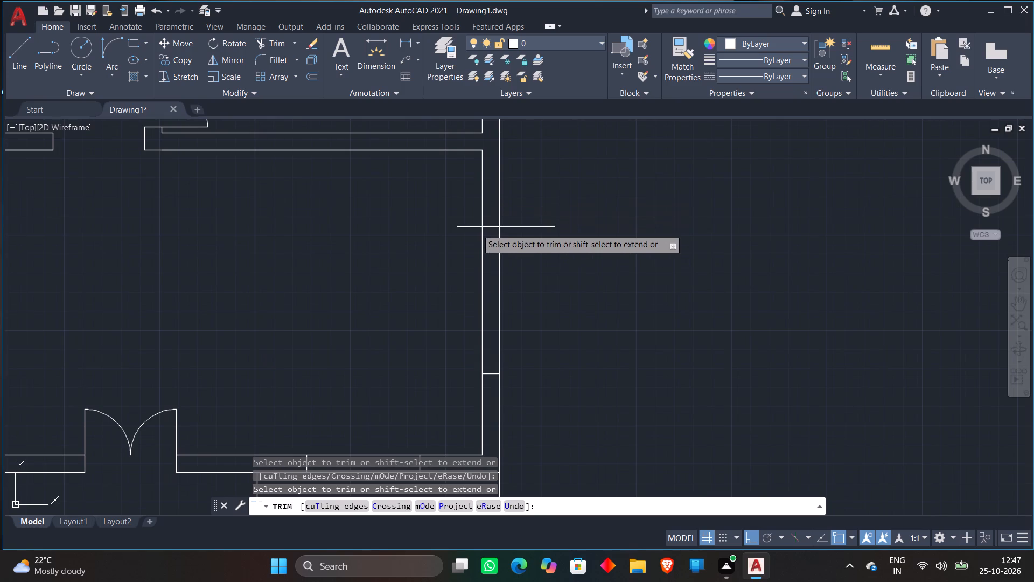
left_click(465, 227)
left_click(531, 225)
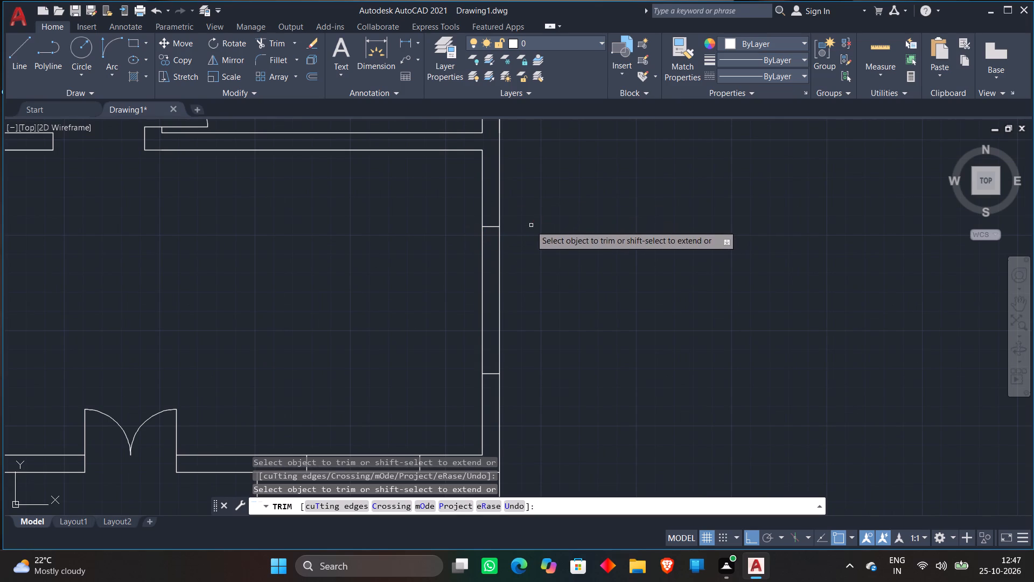
Trim the overhanging ends of the two horizontal window lines in the top-right room's right outer wall.
scroll(528, 209, "down", 3)
middle_click_drag(532, 160, 532, 249)
scroll(534, 238, "up", 2)
left_click(515, 285)
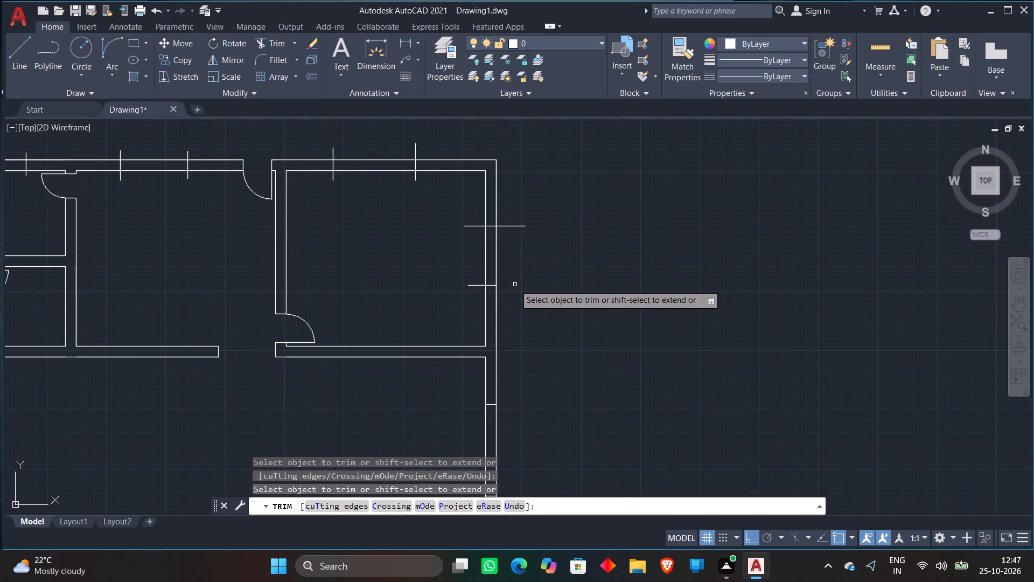
scroll(515, 277, "up", 1)
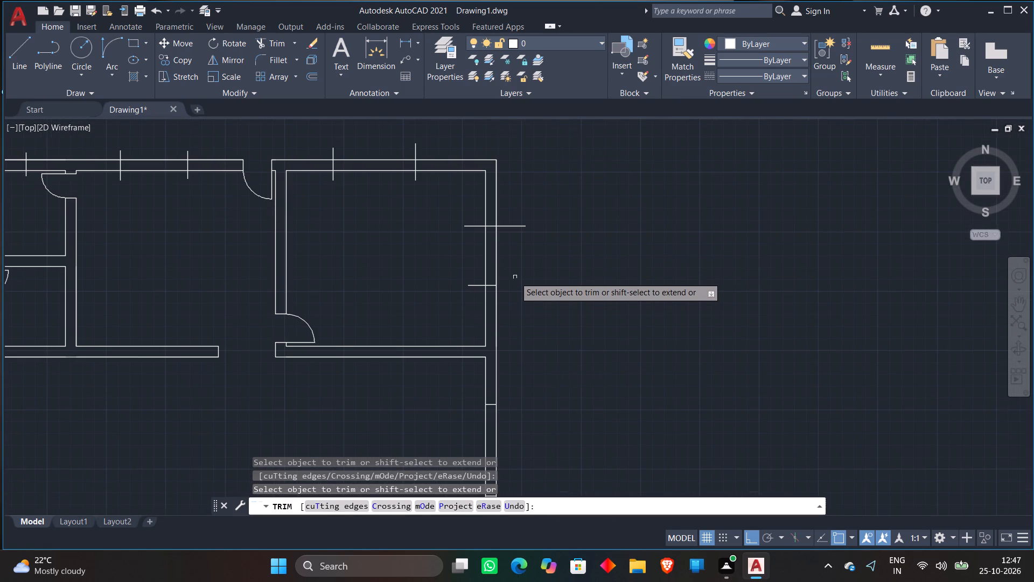
left_click(448, 291)
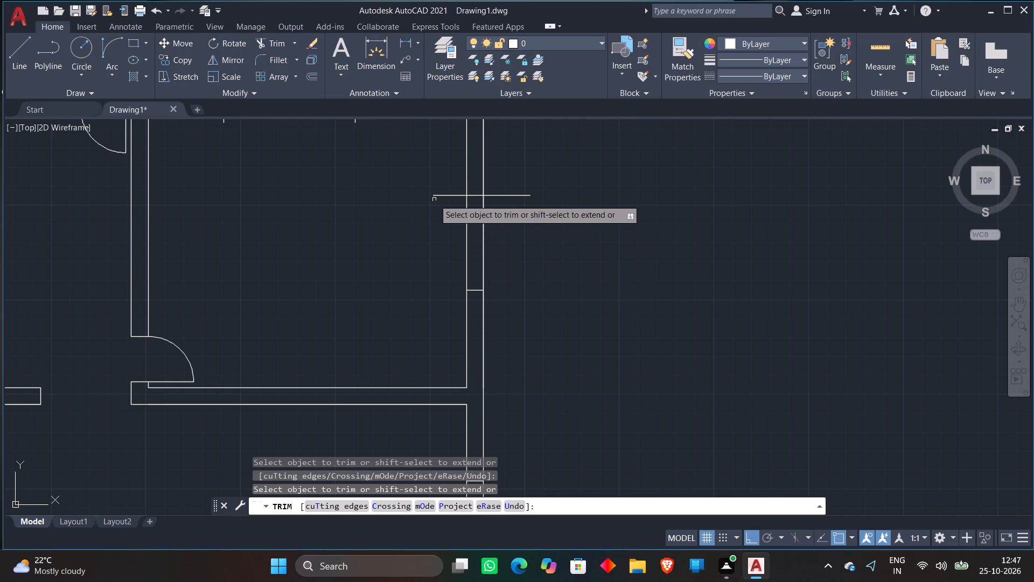
middle_click_drag(433, 200, 395, 286)
scroll(399, 278, "up", 2)
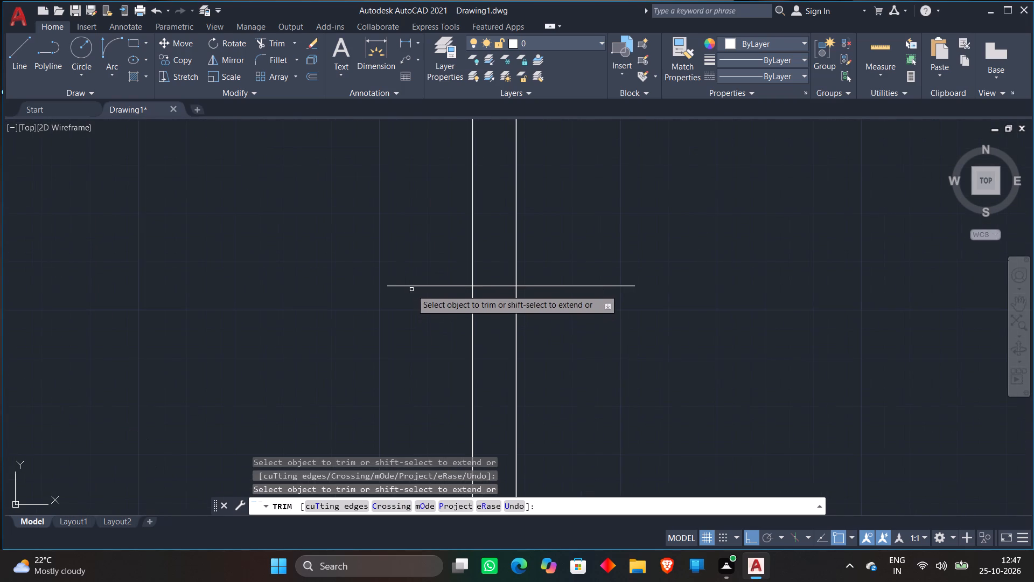
left_click(411, 286)
left_click(572, 286)
Trim the upper and lower overhangs of the two vertical window lines in the top-right room's top outer wall.
scroll(588, 227, "down", 2)
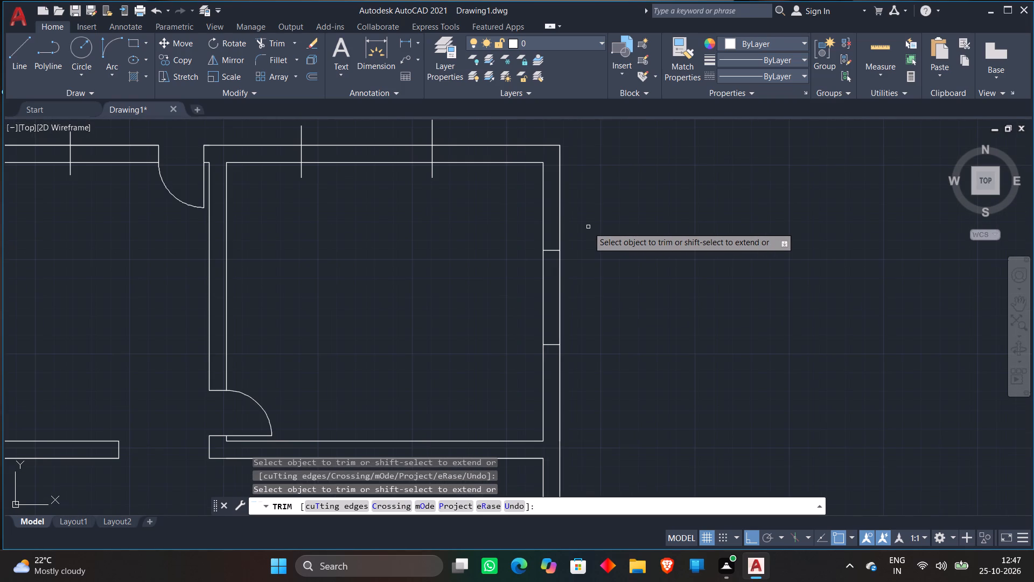
scroll(588, 227, "down", 2)
scroll(520, 175, "up", 2)
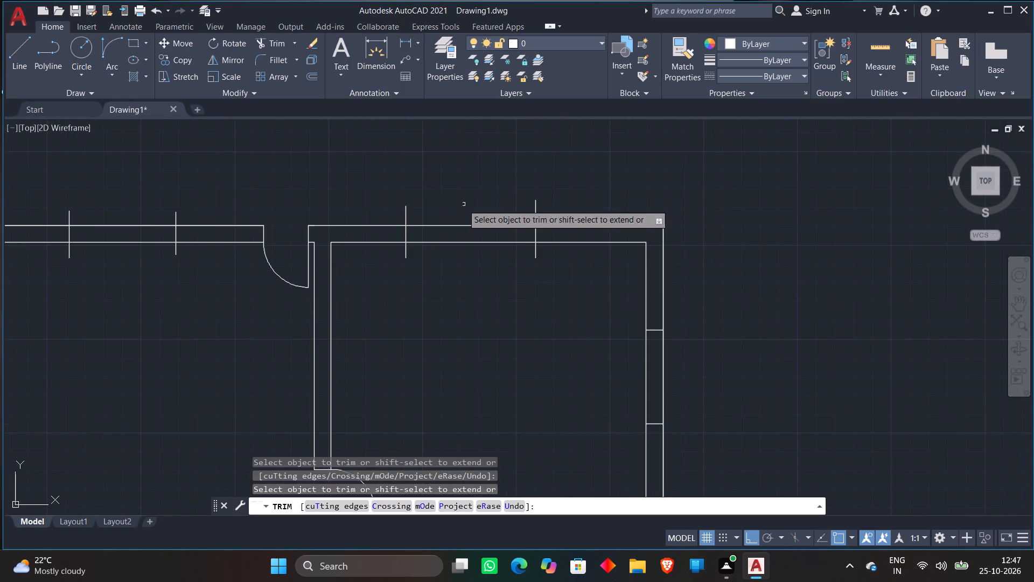
left_click(406, 213)
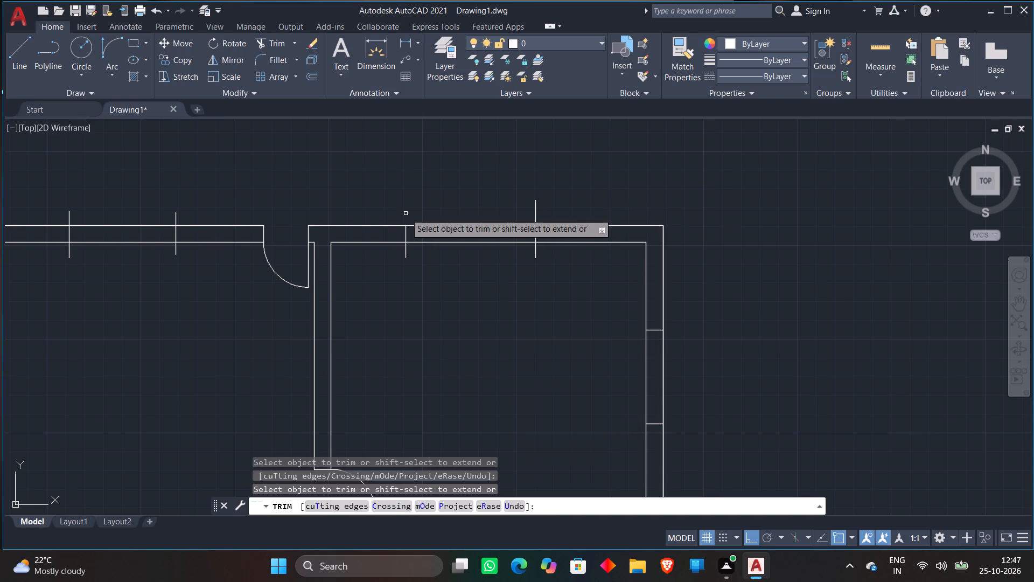
left_click(406, 250)
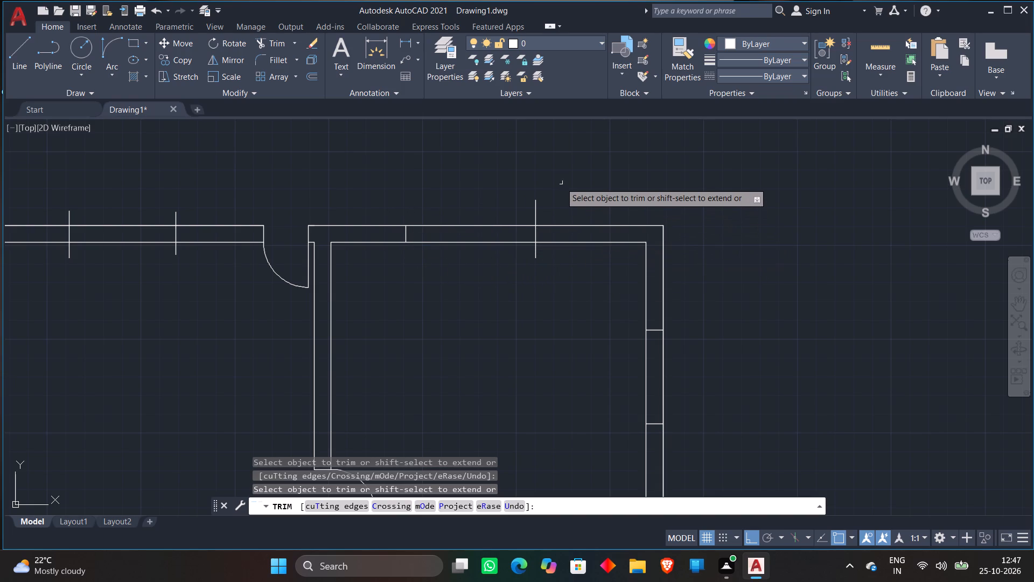
left_click(537, 210)
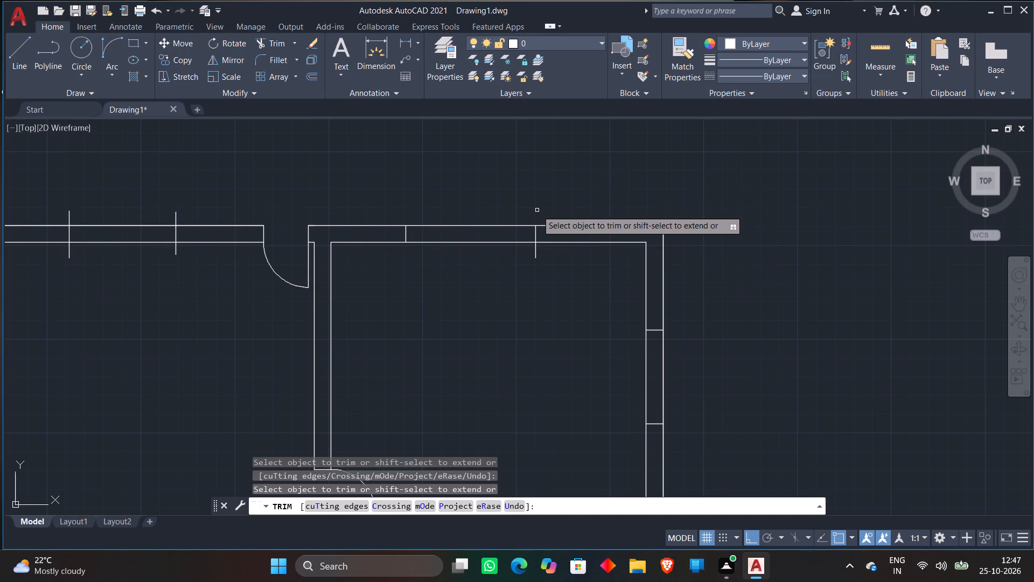
scroll(541, 210, "up", 1)
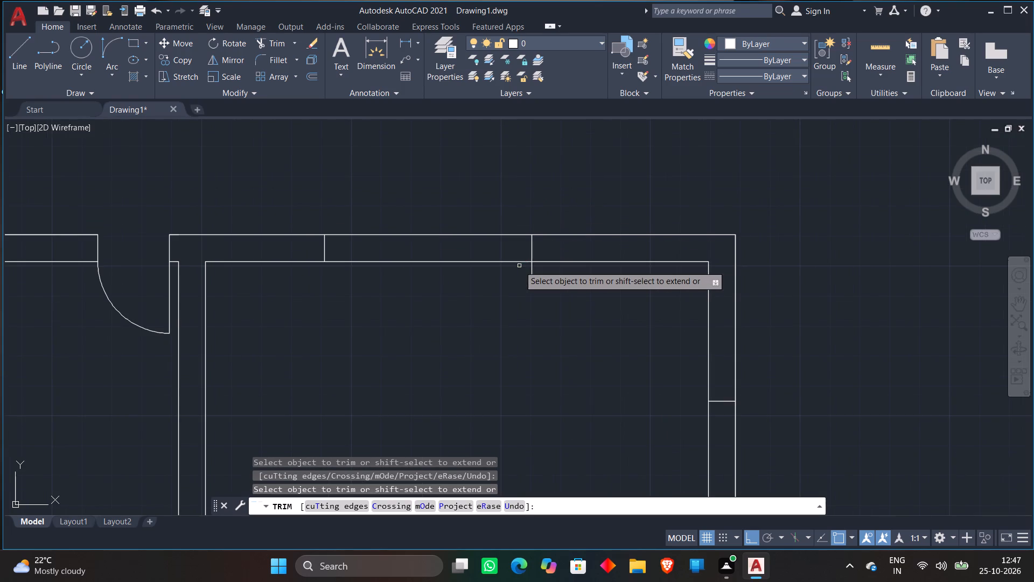
left_click(533, 272)
Trim both overhanging ends of the two vertical window lines in the top wall of the room adjoining the top-right room.
scroll(532, 284, "down", 1)
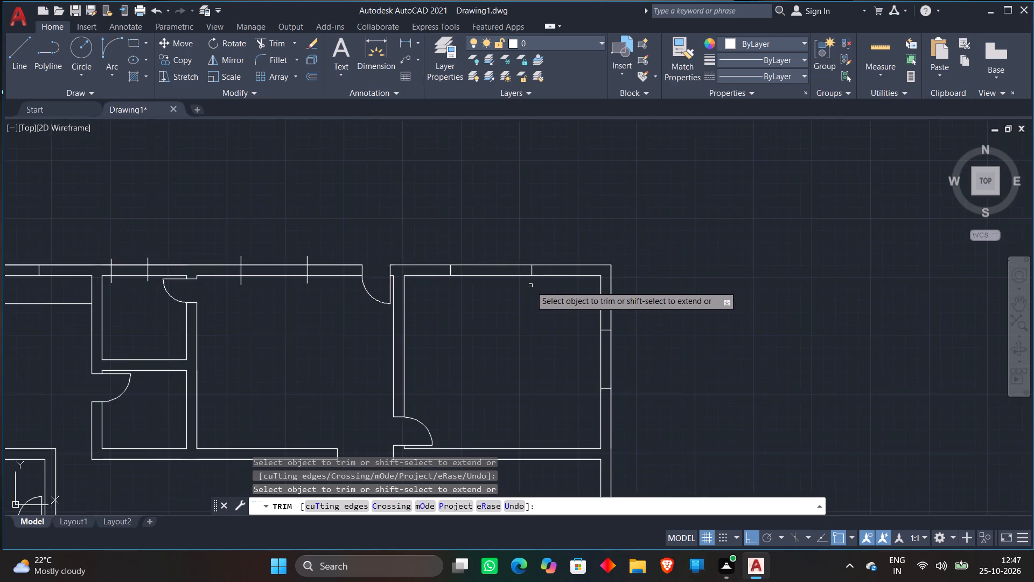
scroll(530, 286, "down", 2)
scroll(385, 273, "up", 2)
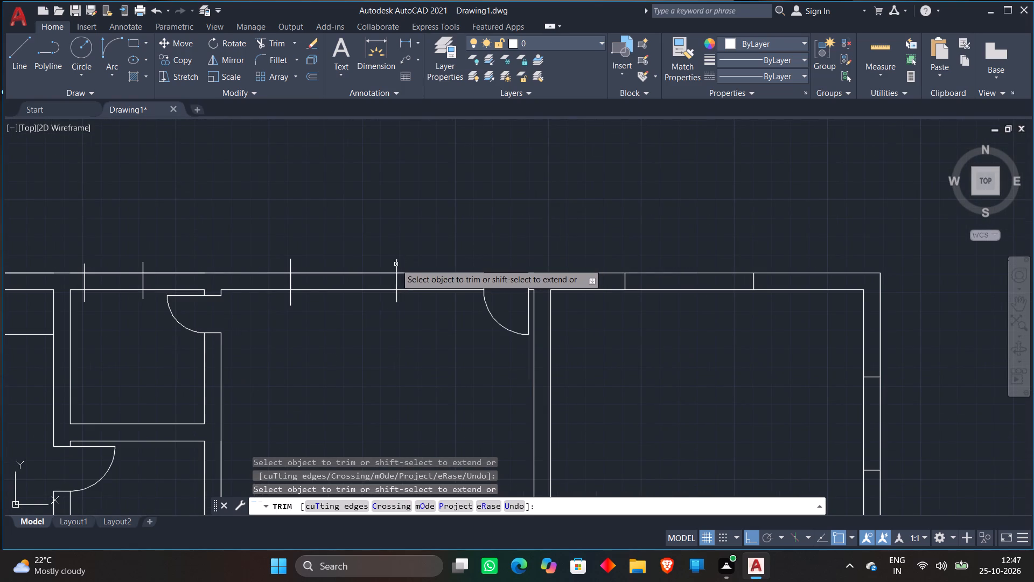
left_click(395, 265)
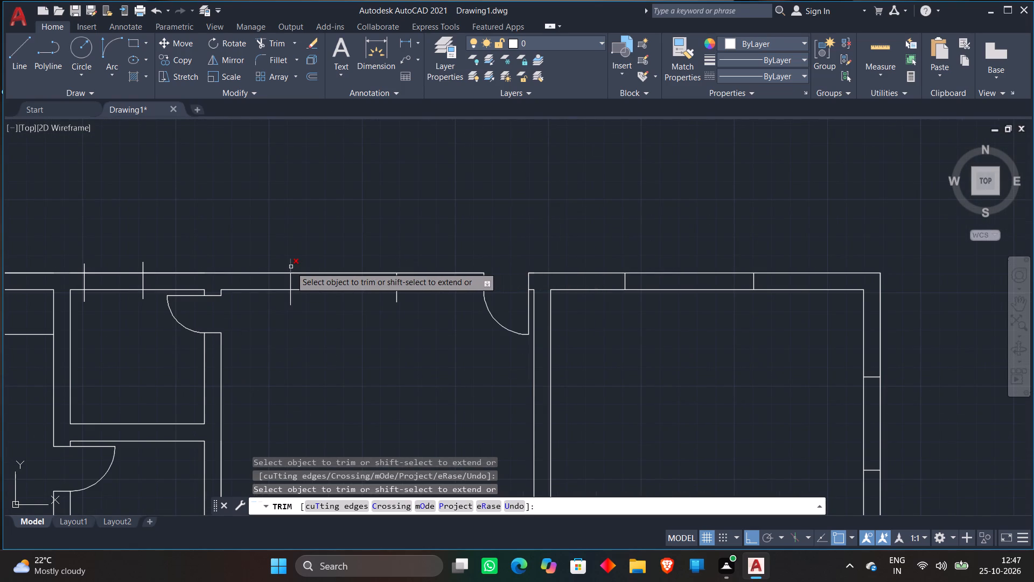
left_click(291, 267)
scroll(291, 266, "up", 1)
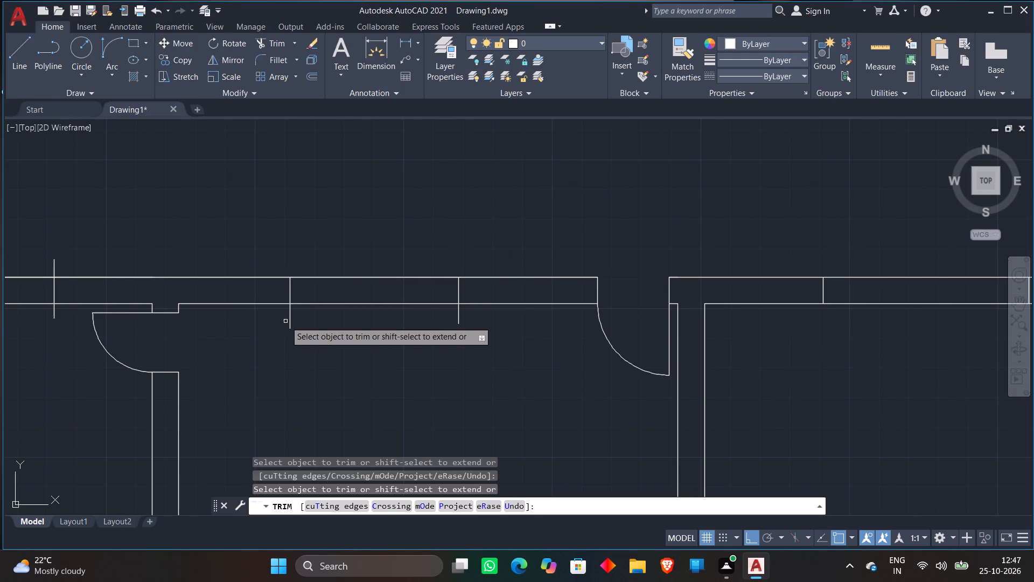
left_click(285, 321)
left_click(314, 313)
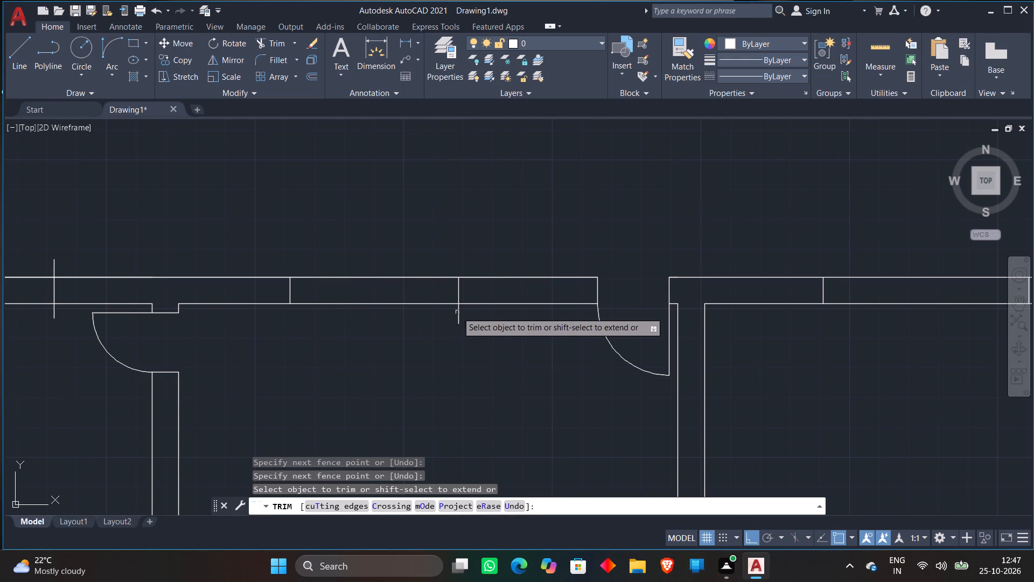
left_click(462, 312)
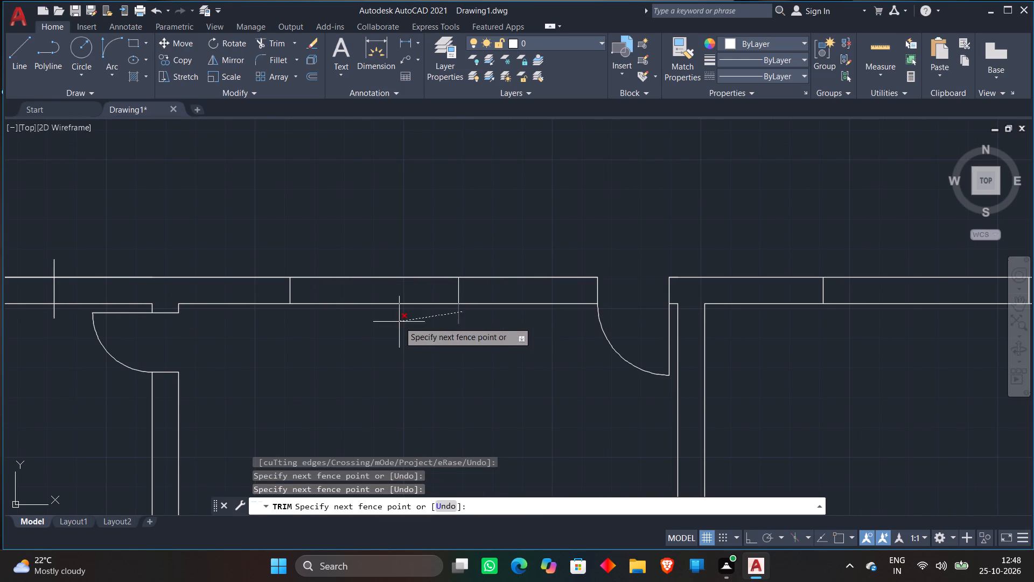
left_click(399, 322)
Trim both overhanging ends of the two vertical window lines in the small upper room's top outer wall.
scroll(401, 322, "down", 1)
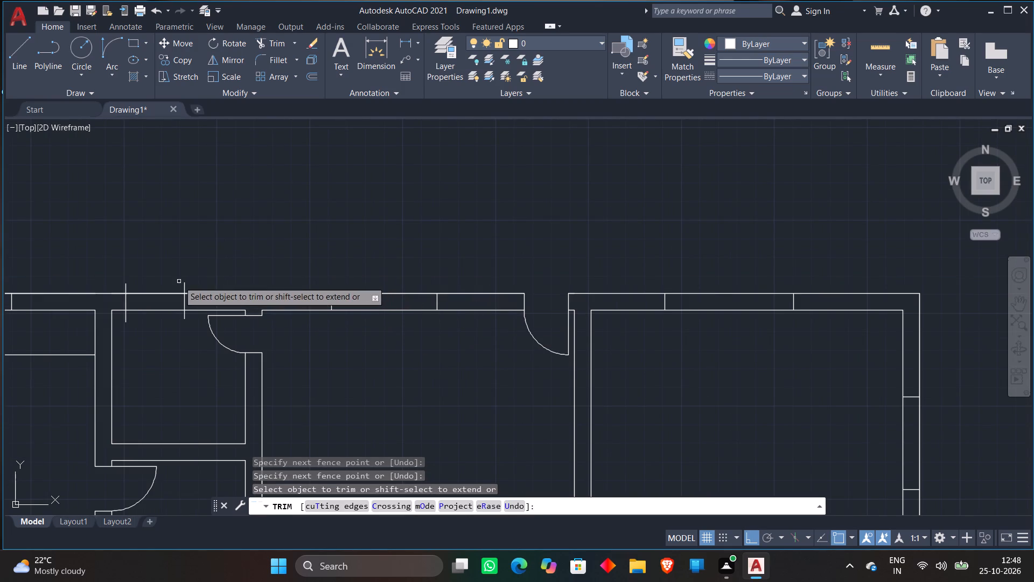
middle_click_drag(179, 281, 337, 270)
scroll(341, 270, "up", 1)
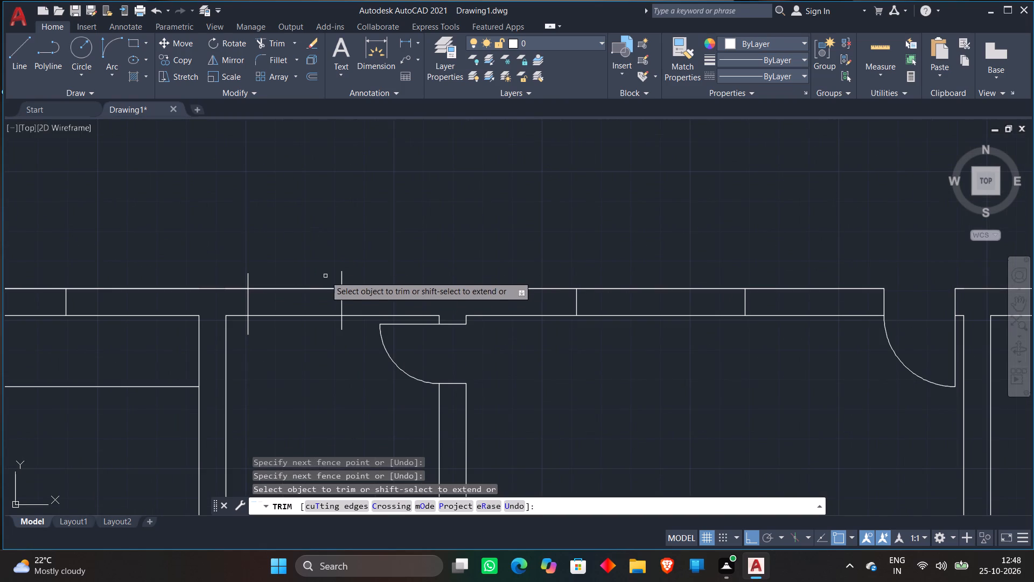
left_click(248, 281)
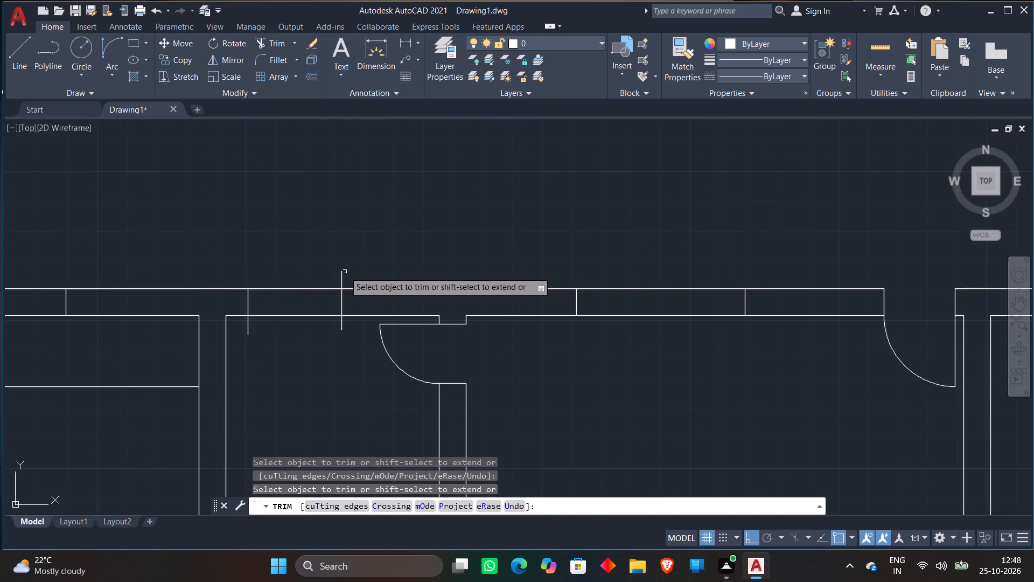
left_click(342, 275)
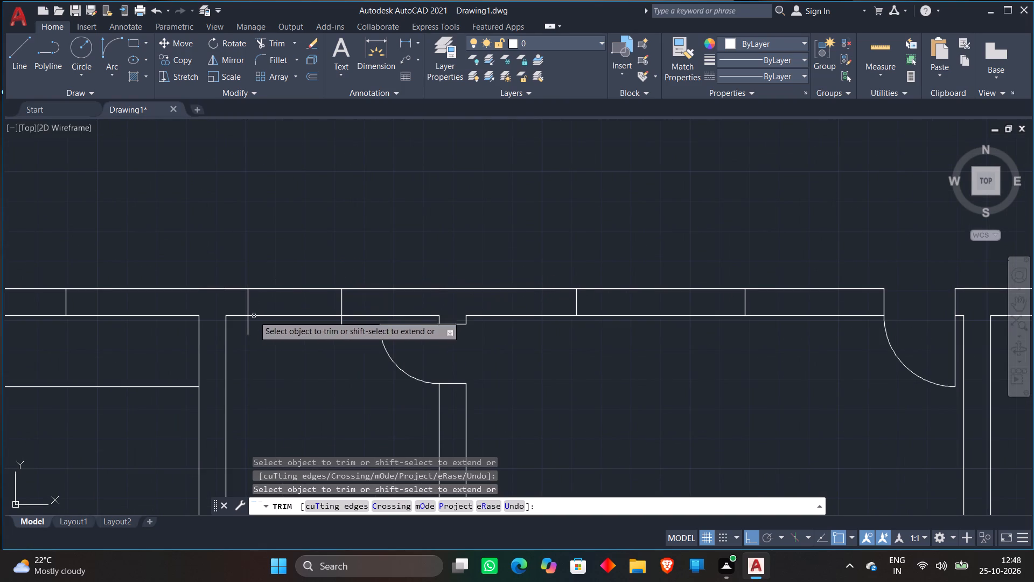
left_click(244, 324)
left_click(255, 322)
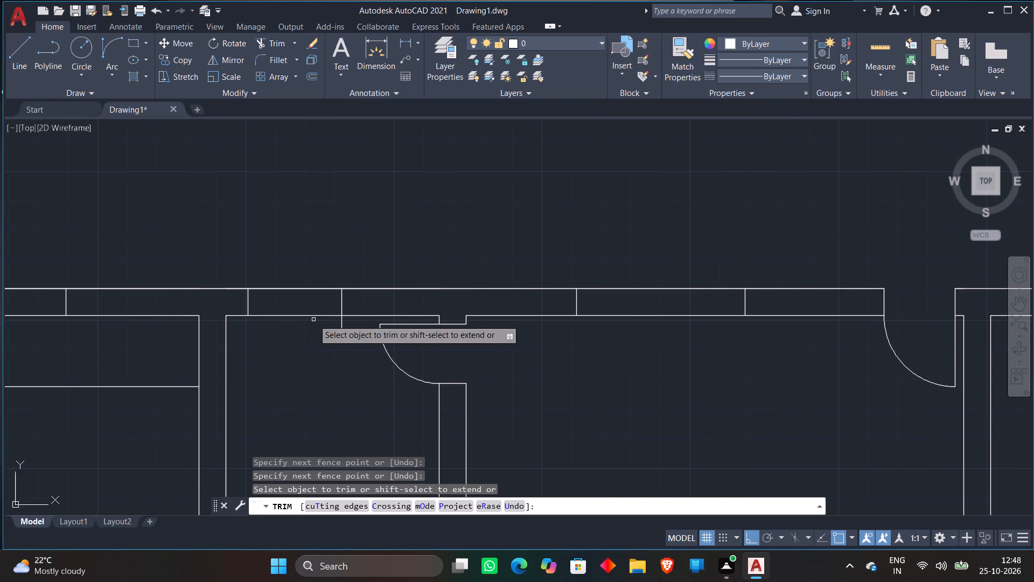
scroll(334, 322, "up", 1)
left_click(343, 322)
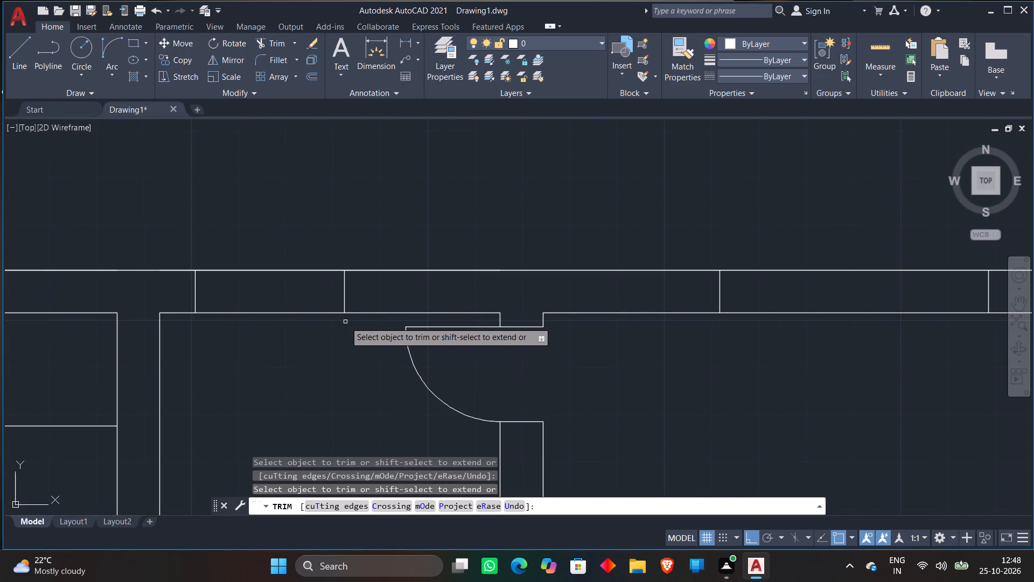
scroll(345, 322, "down", 4)
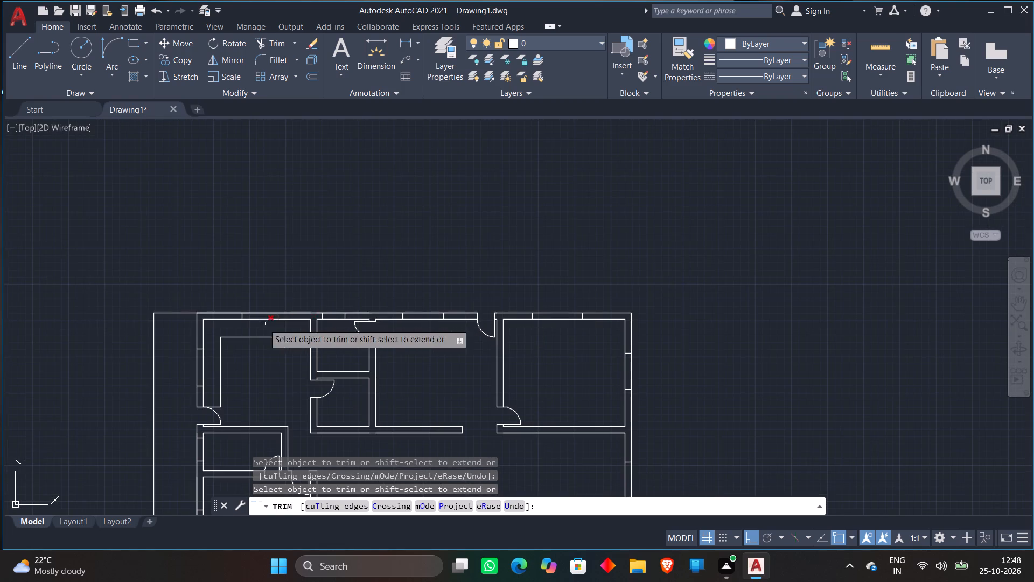
scroll(411, 255, "down", 2)
key("space")
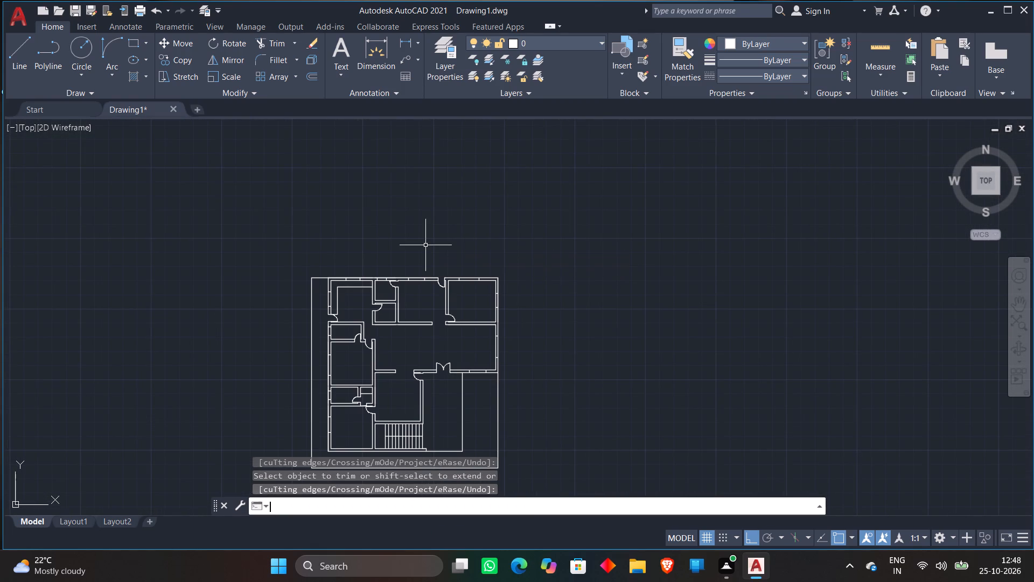
Extend the third and eighth stair tread lines from the left up through the wall above the stairs to mark a window opening.
scroll(424, 248, "down", 1)
middle_click_drag(490, 216, 408, 176)
scroll(300, 307, "up", 3)
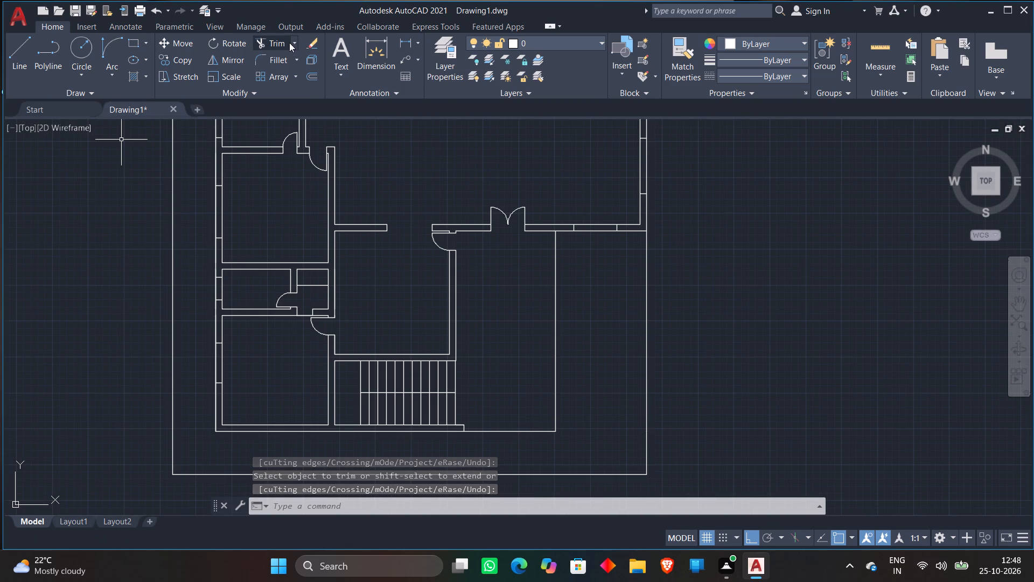
left_click(292, 42)
left_click(289, 94)
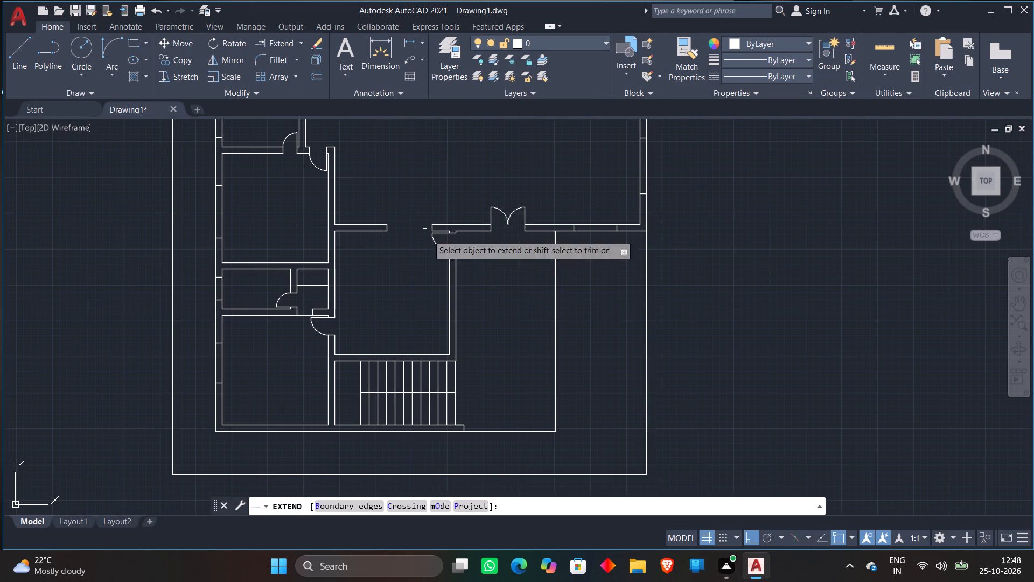
scroll(432, 342, "up", 2)
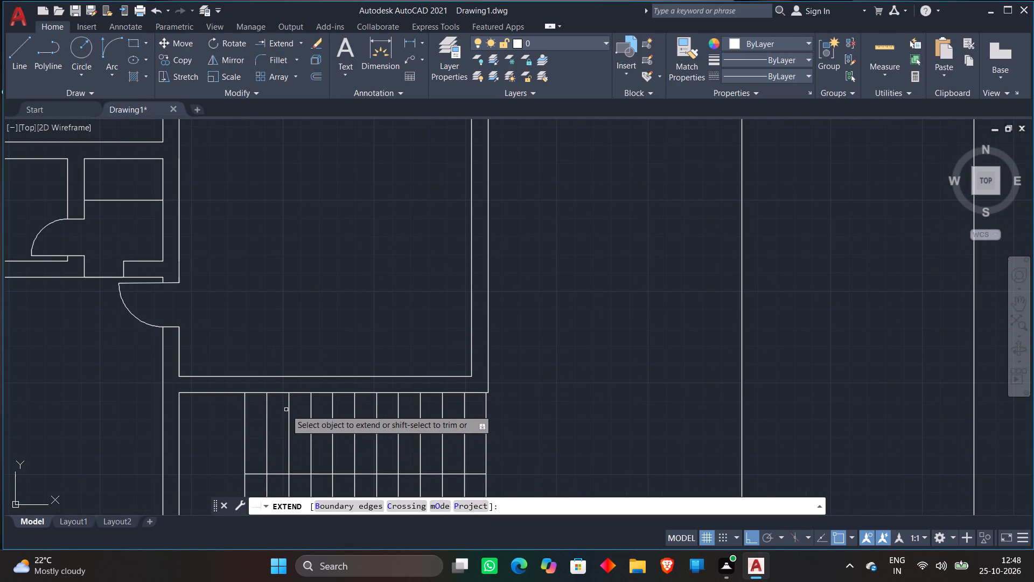
left_click(290, 403)
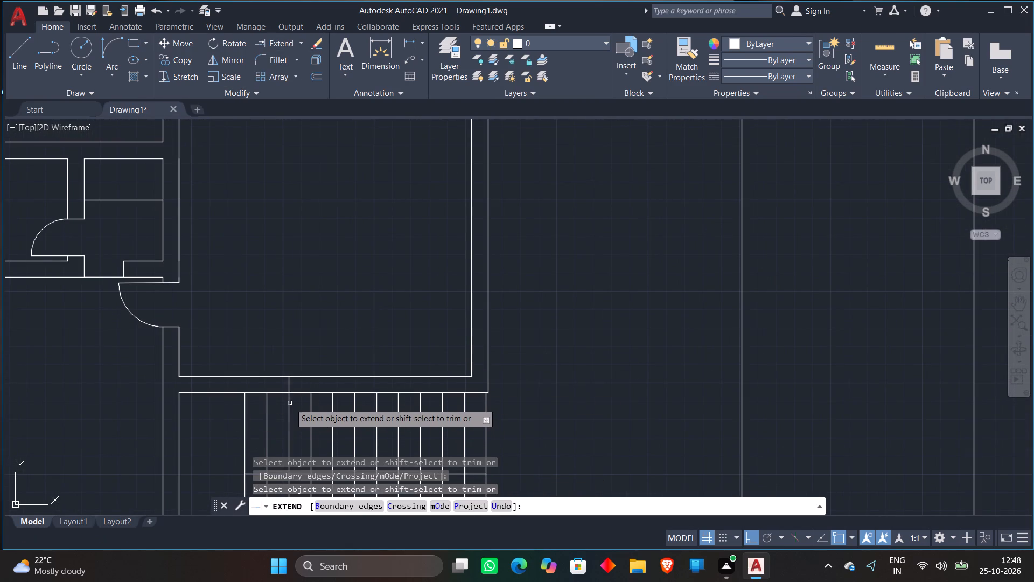
left_click(400, 401)
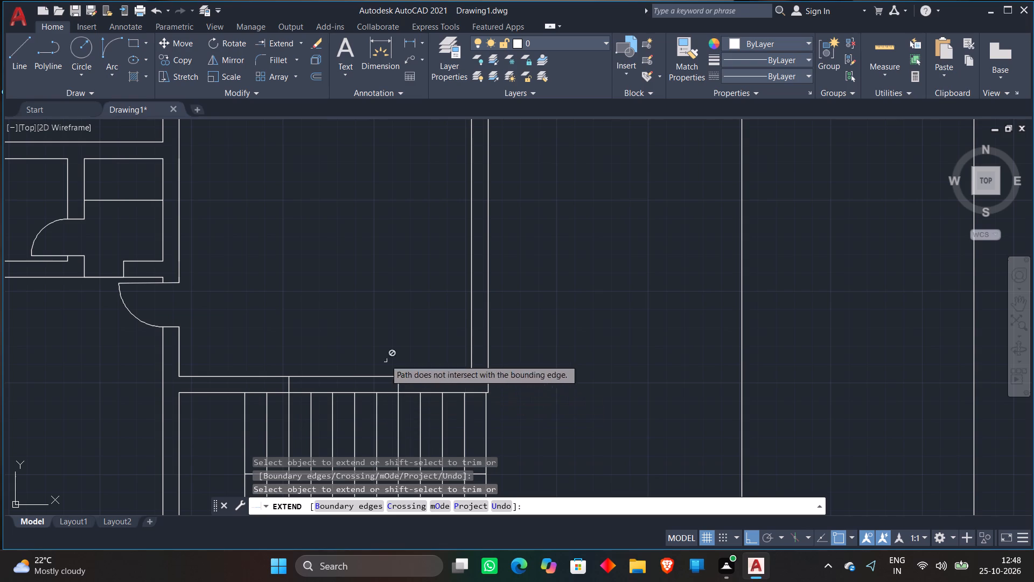
key("space")
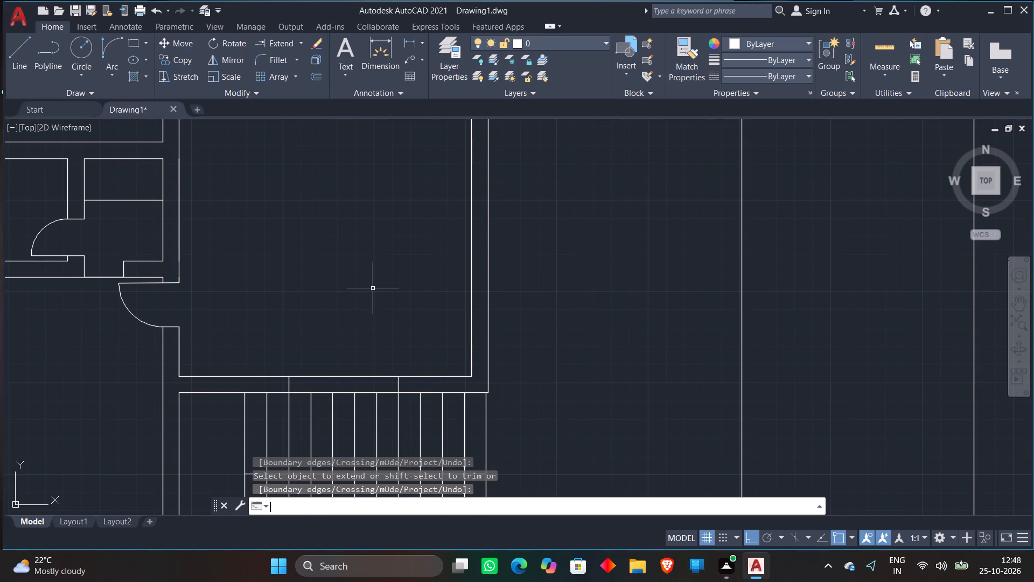
Draw two horizontal window lines across the right wall of the room above the stairs.
left_click(21, 47)
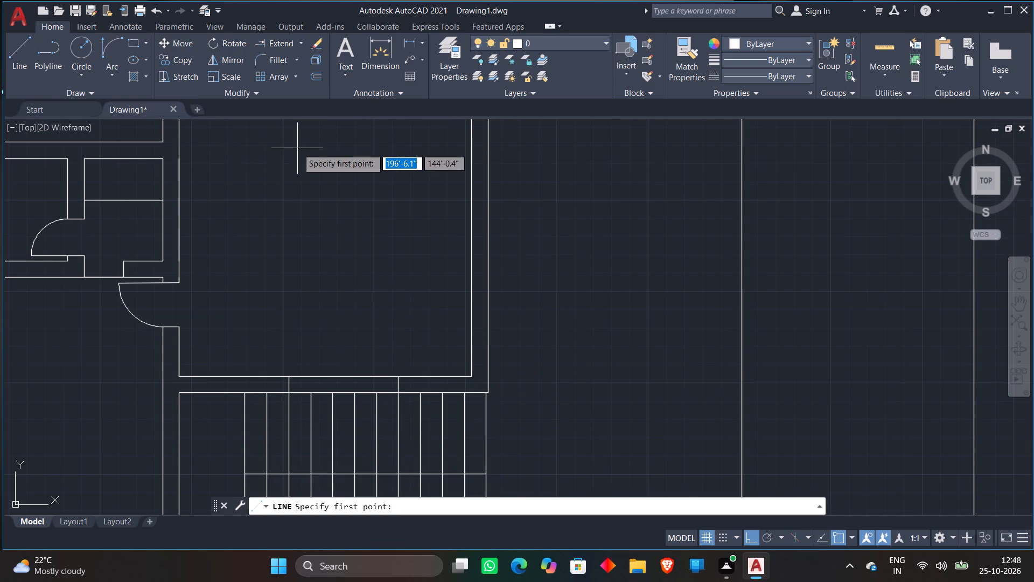
scroll(297, 148, "down", 1)
middle_click_drag(334, 174, 309, 205)
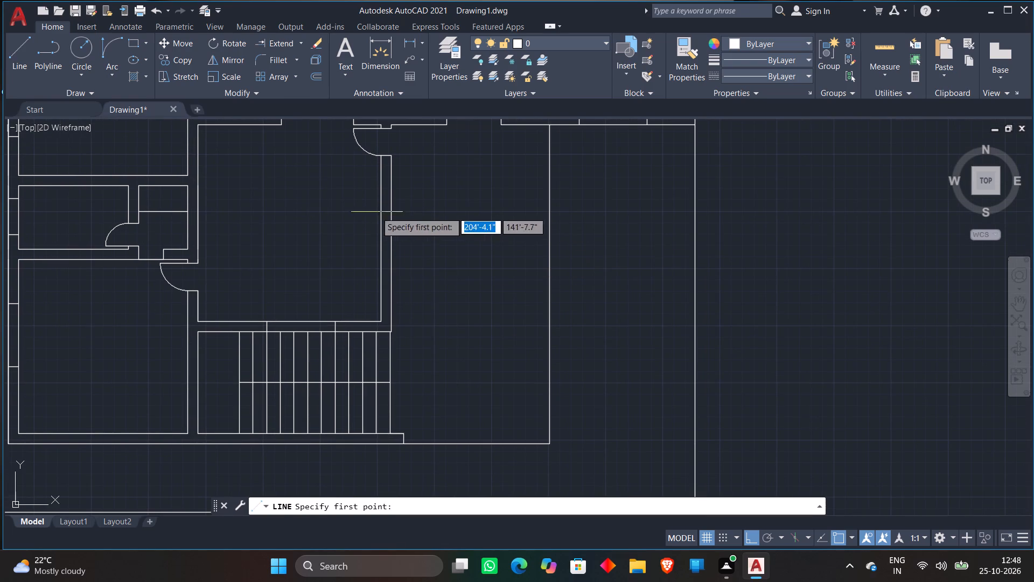
left_click(363, 208)
left_click(448, 209)
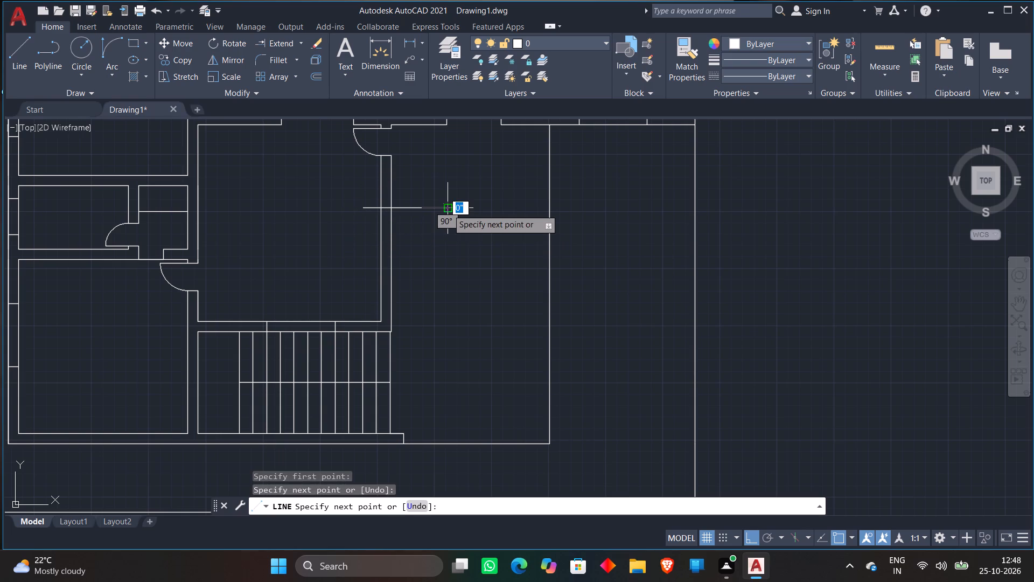
key("space")
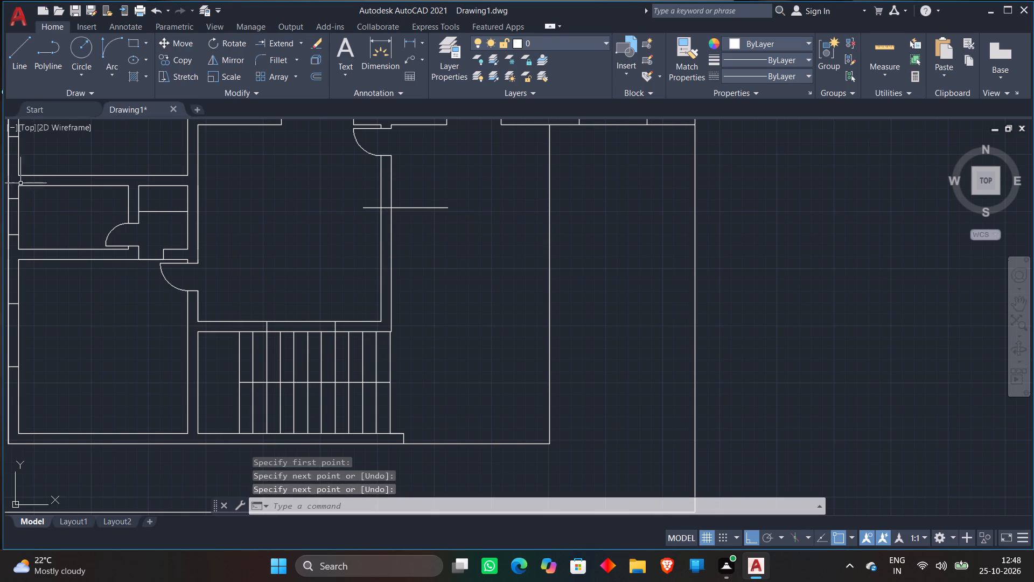
left_click(10, 45)
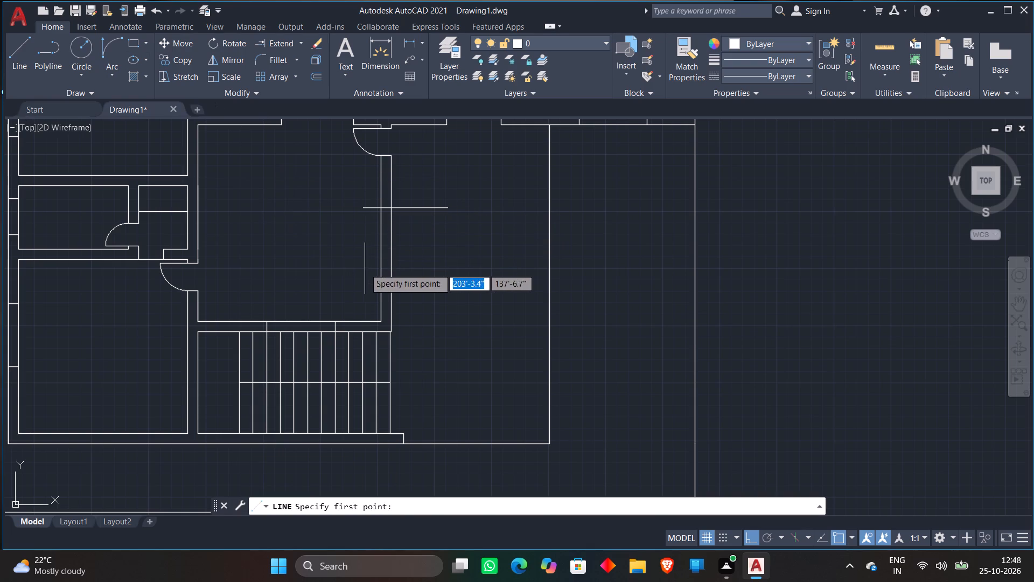
left_click(364, 269)
left_click(432, 269)
key("space")
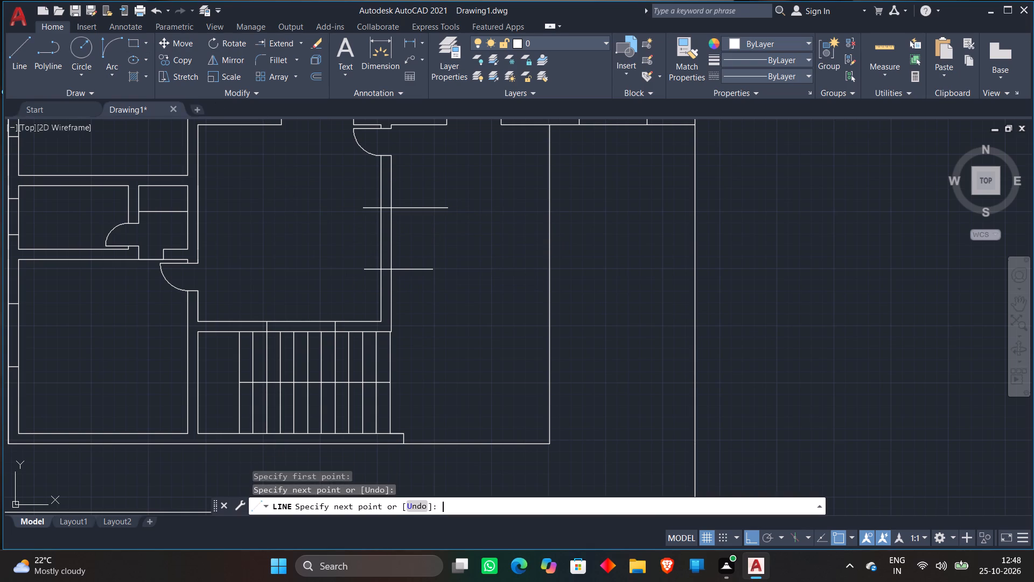
Trim both overhanging ends of the two horizontal window lines in the right wall of the room above the stairs.
left_click(300, 41)
left_click(281, 61)
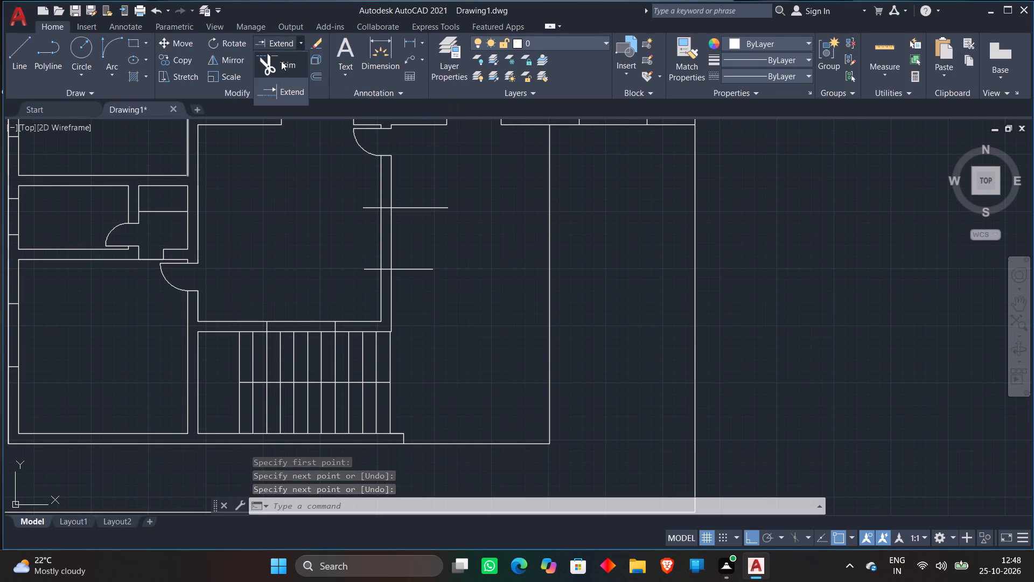
left_click(414, 207)
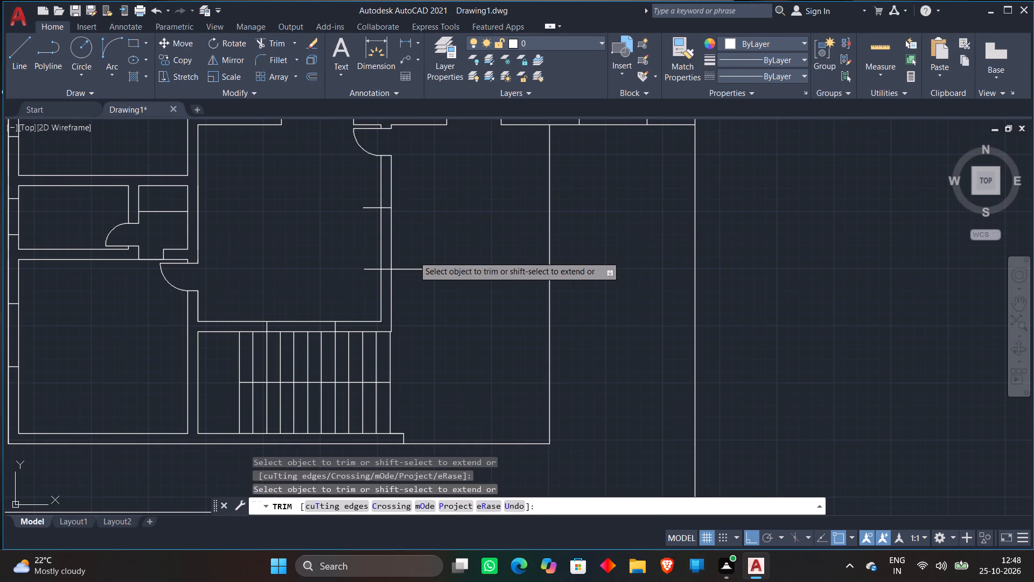
left_click(406, 271)
left_click(368, 208)
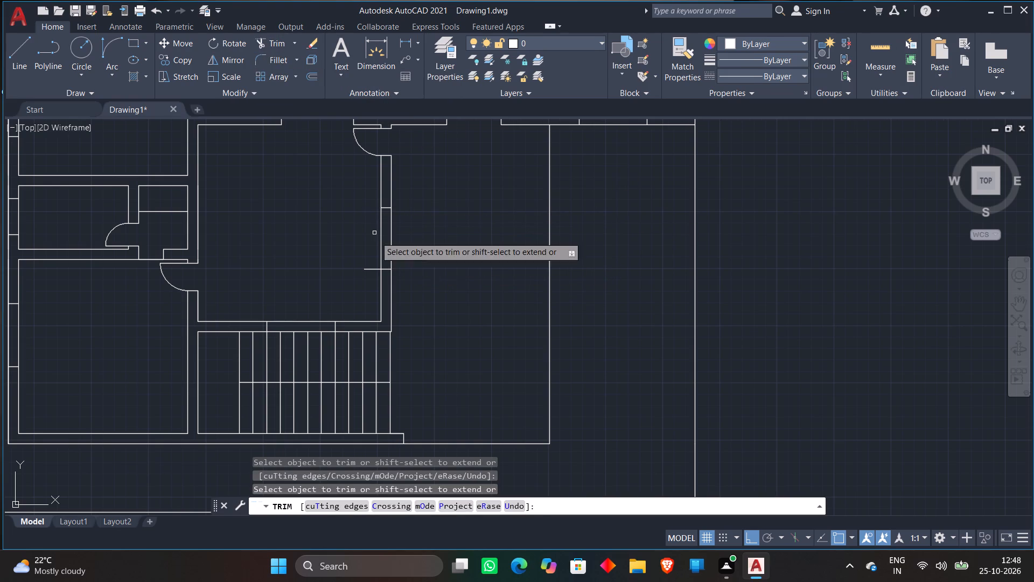
left_click(371, 269)
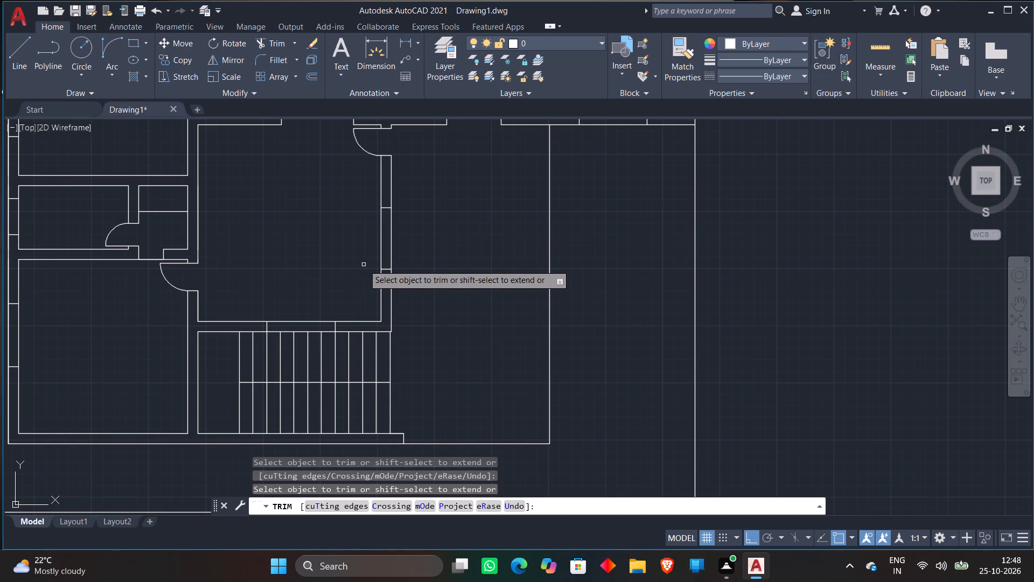
key("space")
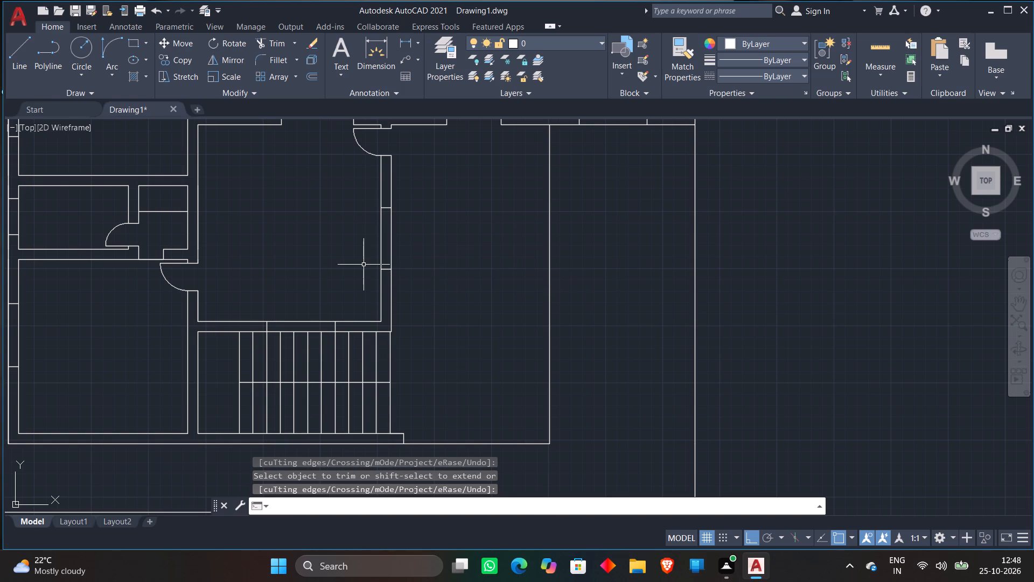
Draw a horizontal glazing line about 4'-1.5" long between the midpoints of the window lines in the top-left room's top wall.
scroll(371, 274, "down", 2)
scroll(371, 207, "down", 1)
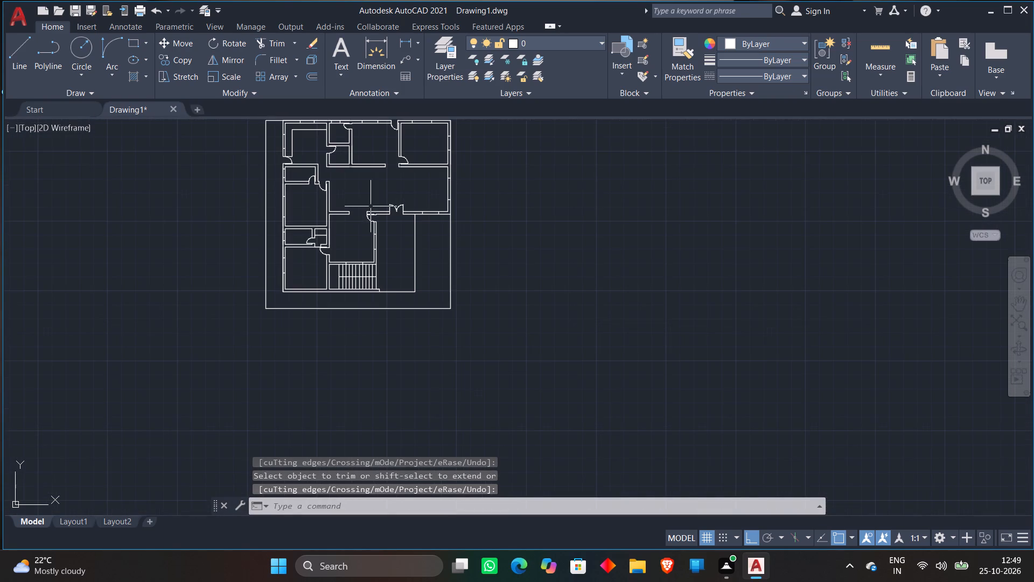
middle_click_drag(371, 148, 352, 246)
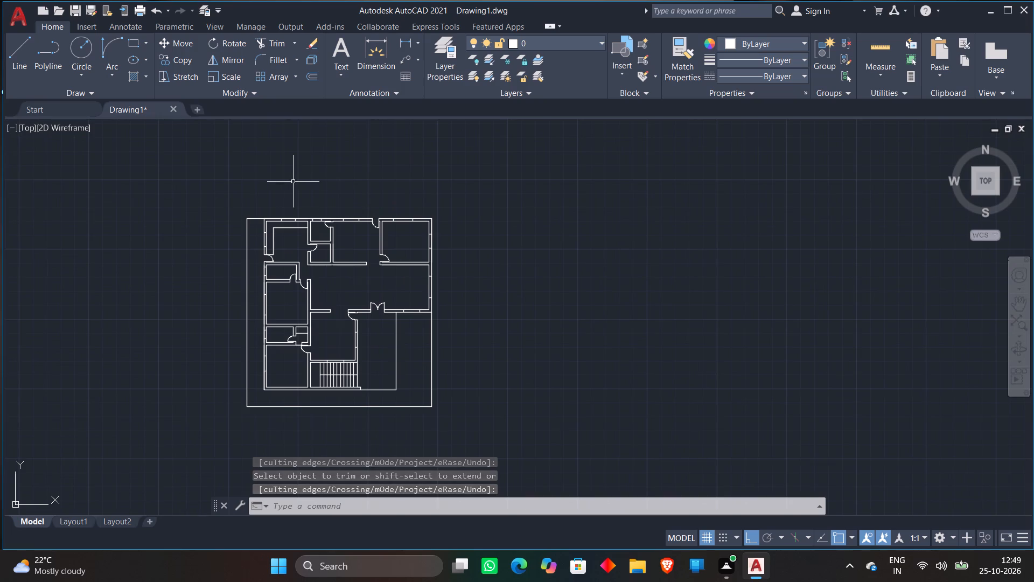
scroll(278, 179, "up", 2)
scroll(250, 264, "up", 2)
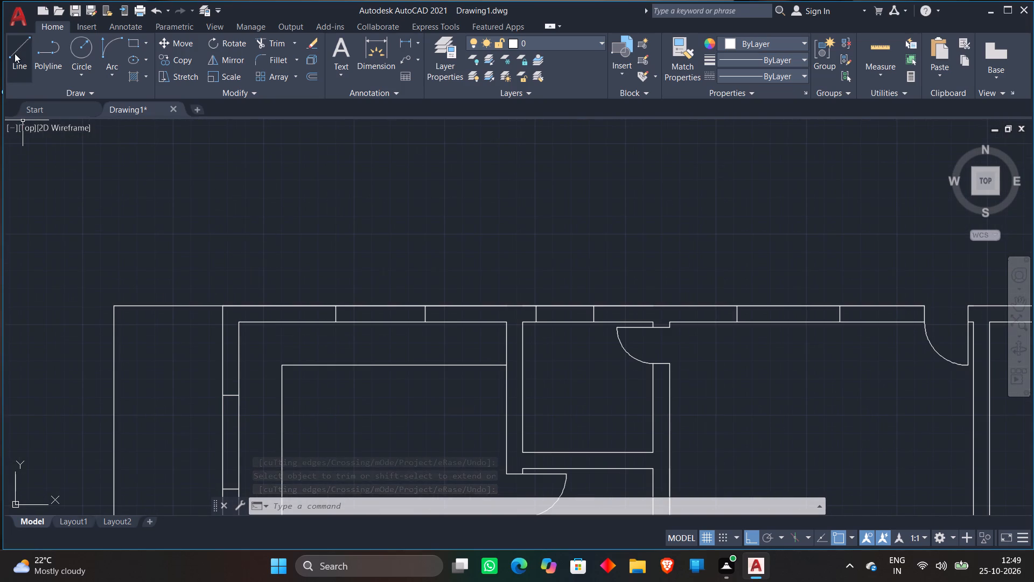
left_click(15, 53)
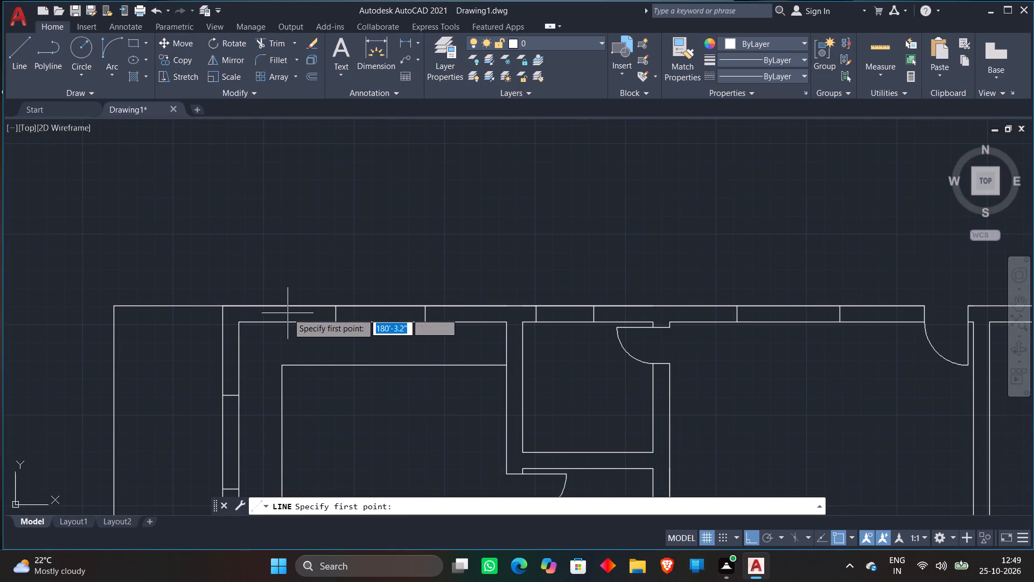
scroll(316, 317, "up", 2)
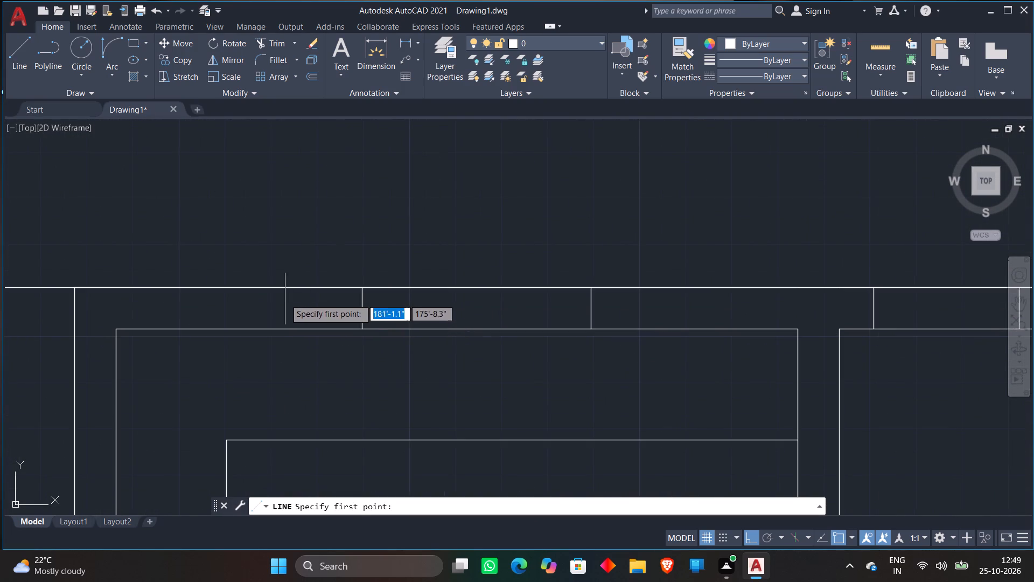
left_click(360, 310)
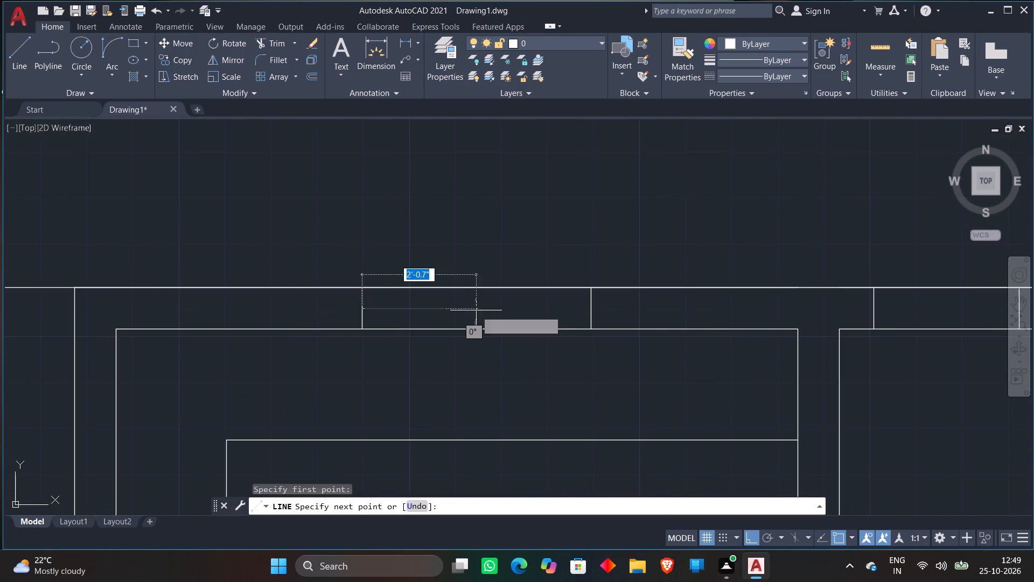
left_click(590, 303)
key("space")
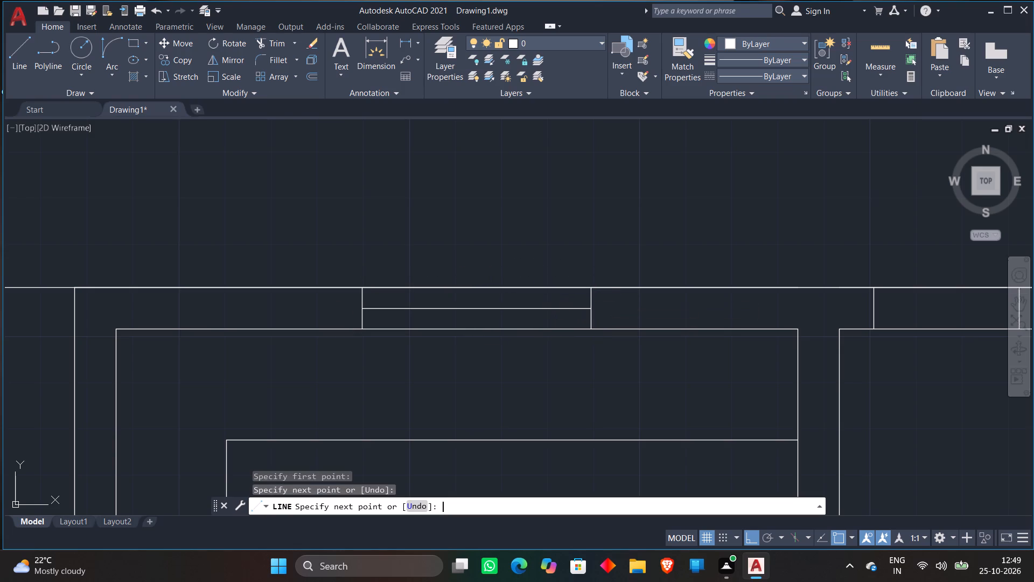
Draw a horizontal glazing line about 2'-7.6" long between the midpoints of the window lines in the small upper room's top wall.
scroll(590, 304, "down", 3)
middle_click_drag(792, 262, 537, 209)
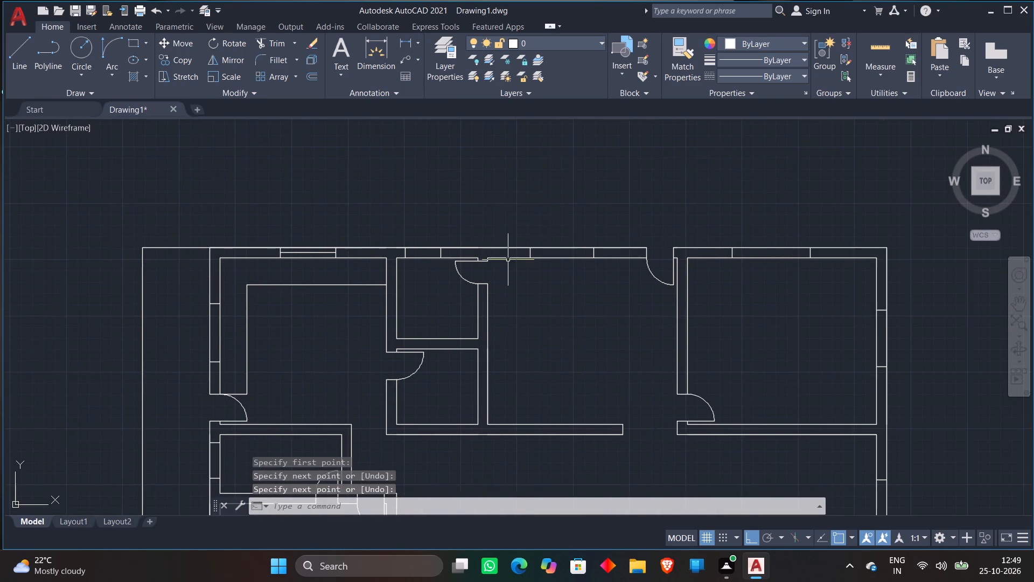
scroll(481, 253, "up", 2)
left_click(13, 47)
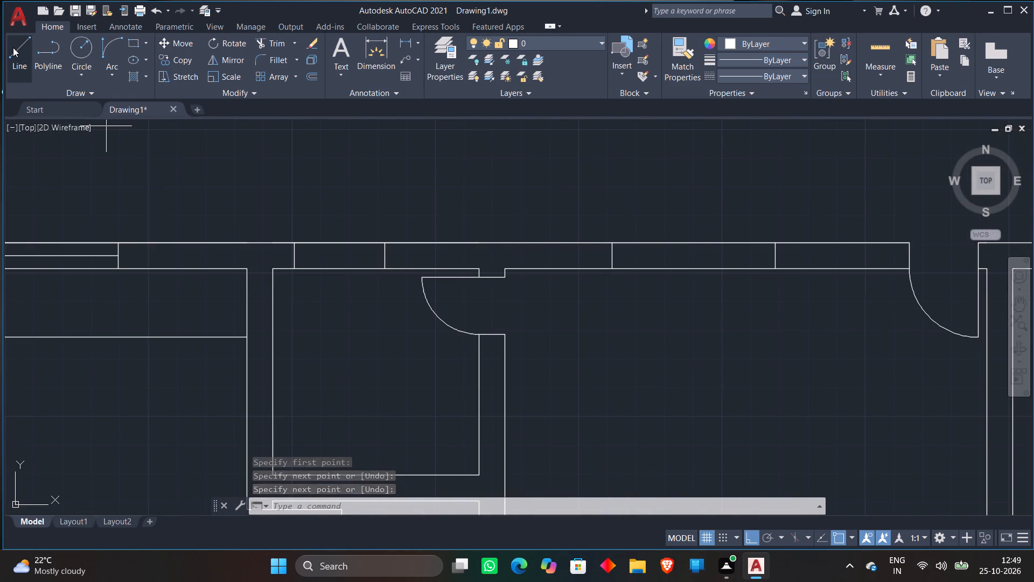
scroll(308, 239, "up", 2)
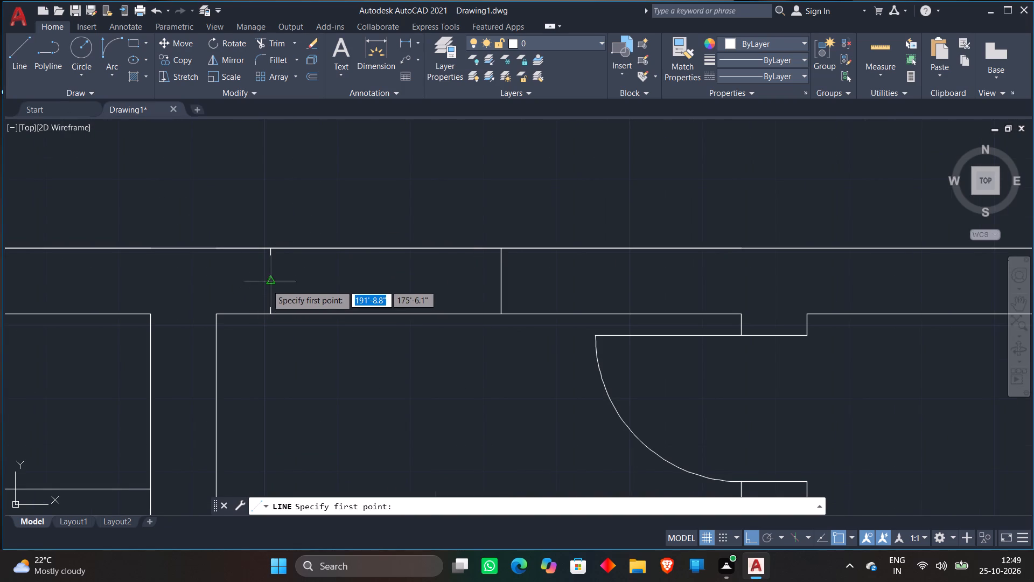
left_click(267, 284)
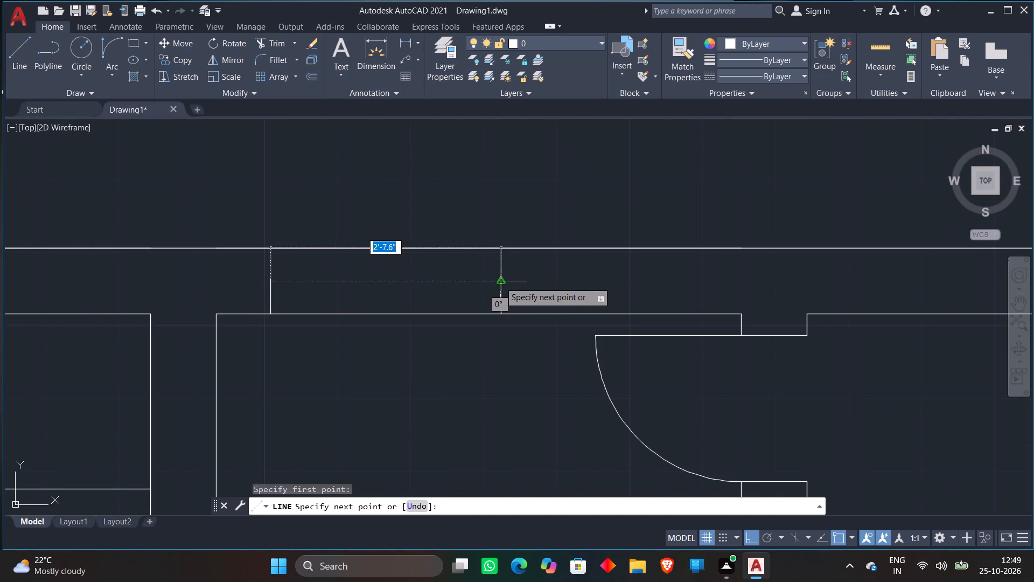
left_click(500, 281)
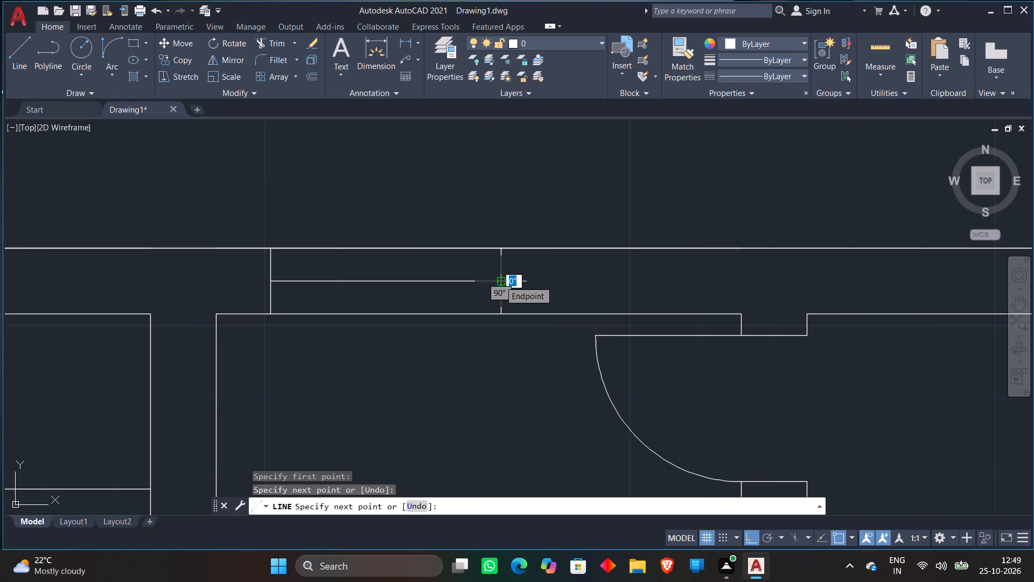
scroll(528, 305, "down", 1)
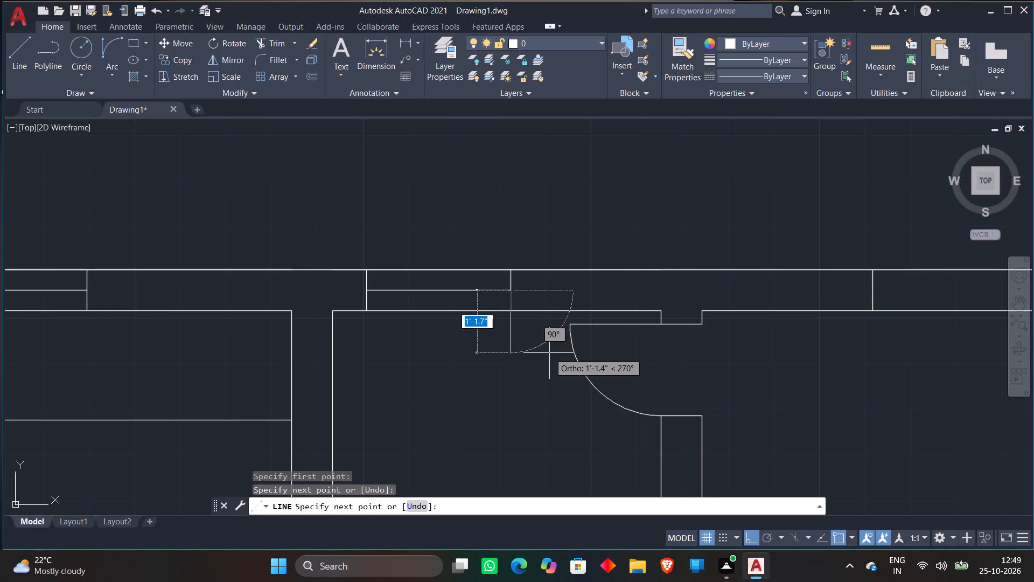
key("space")
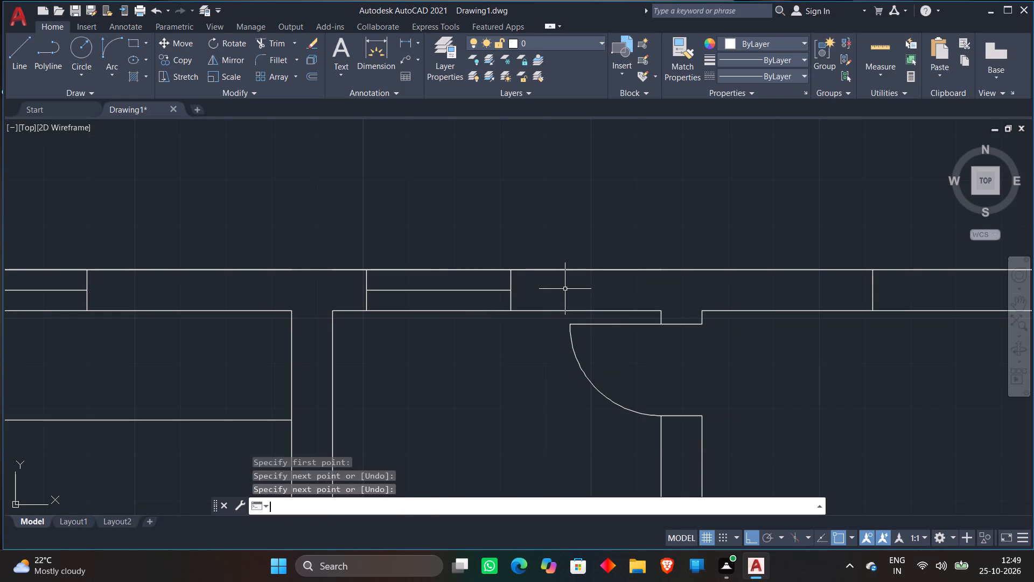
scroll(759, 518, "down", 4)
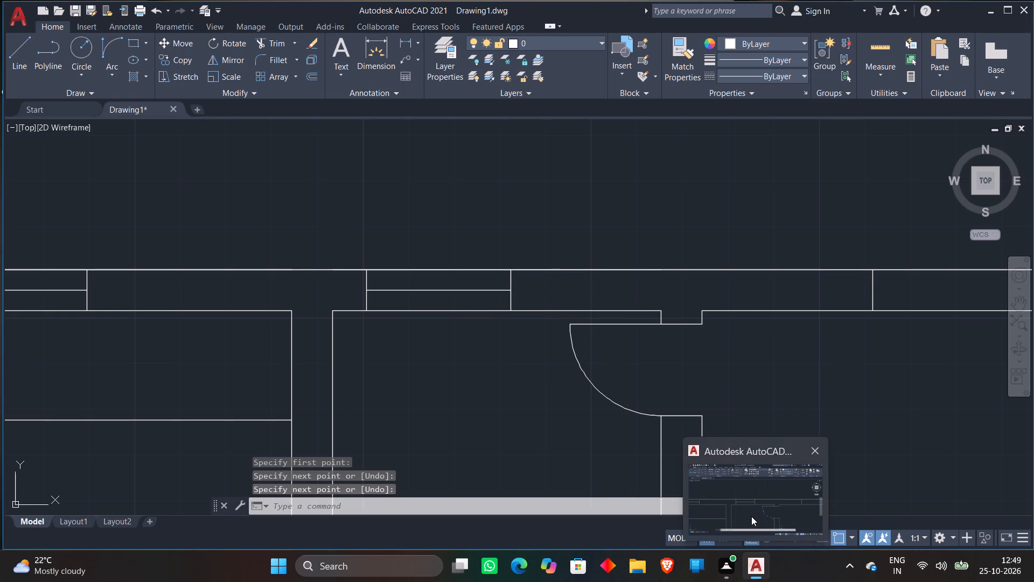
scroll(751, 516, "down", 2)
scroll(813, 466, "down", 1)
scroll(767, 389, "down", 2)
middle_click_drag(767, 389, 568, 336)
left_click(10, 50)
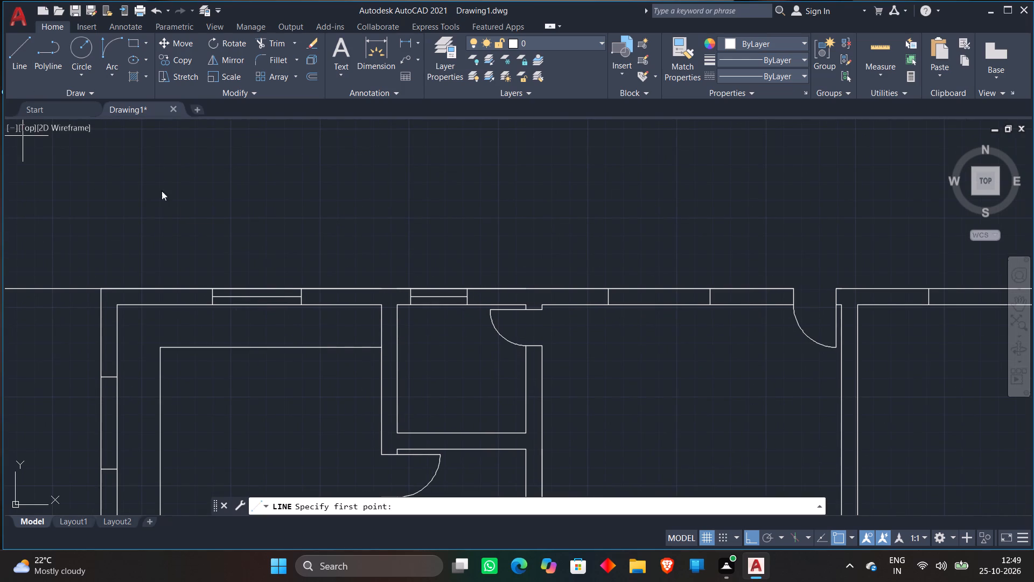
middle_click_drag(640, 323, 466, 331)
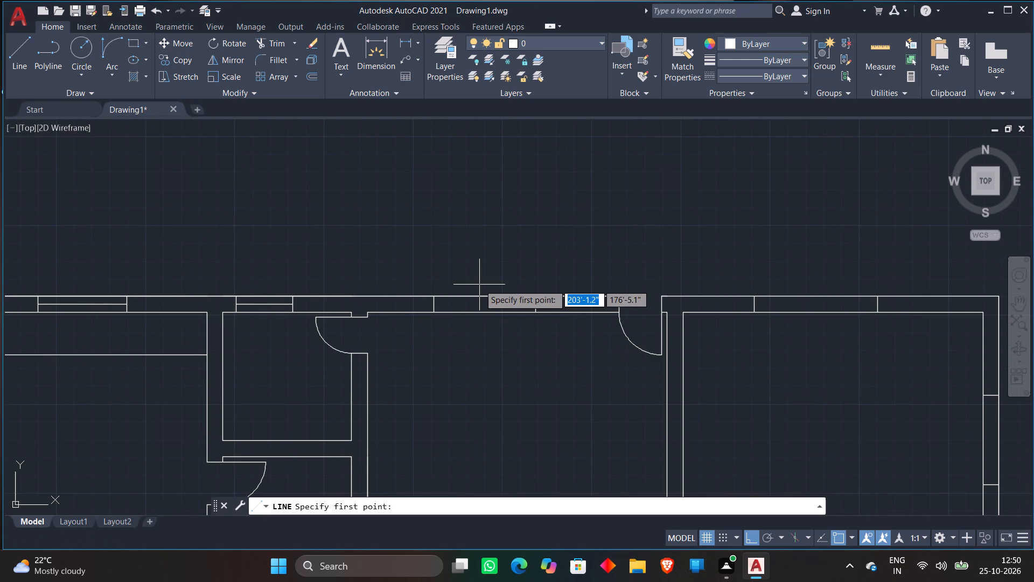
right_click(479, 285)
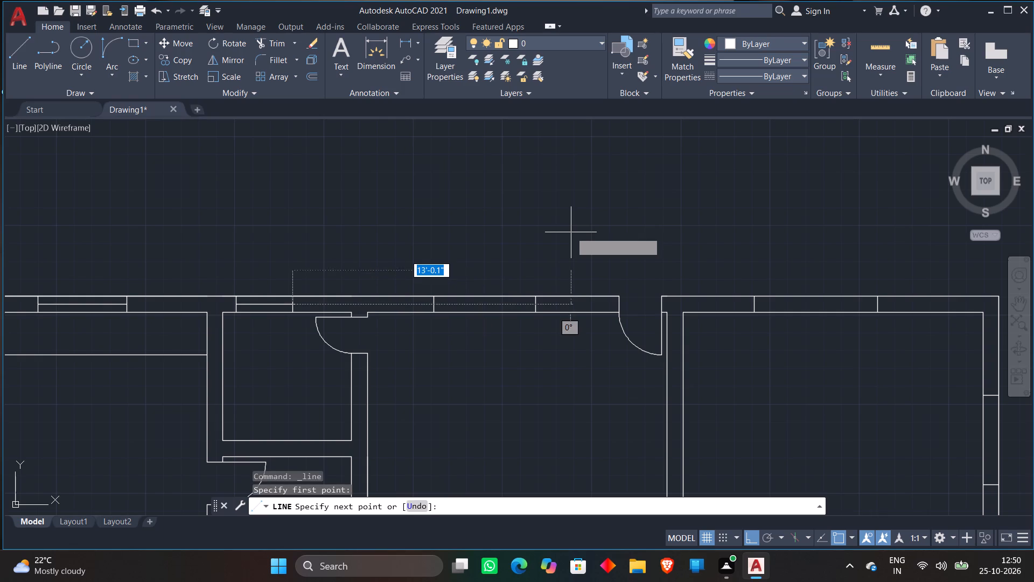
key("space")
Draw a midpoint-to-midpoint glazing line about 4'-6.7" long in the top-wall window of the room adjoining the top-right room.
middle_click_drag(571, 232, 449, 201)
scroll(414, 268, "up", 2)
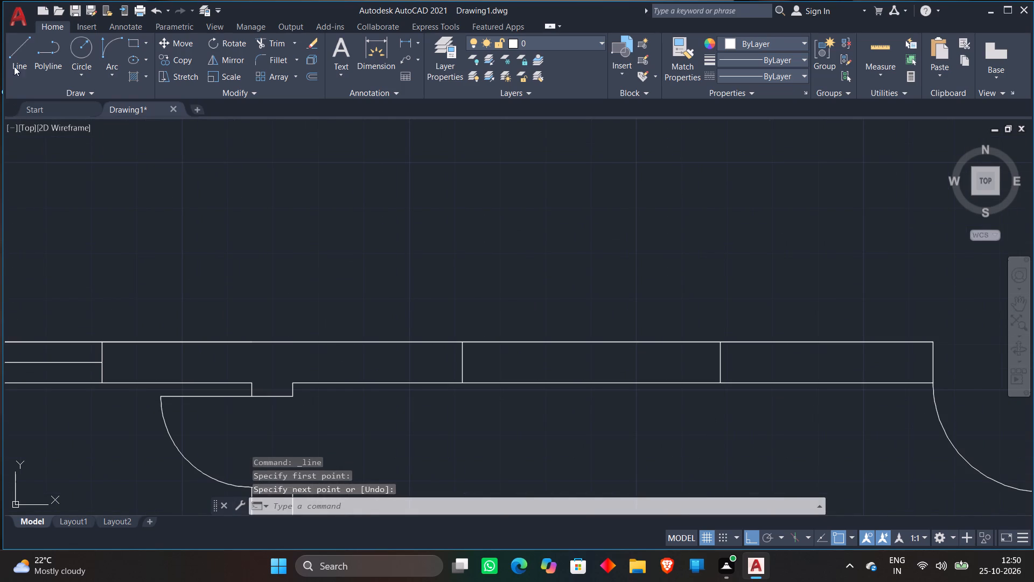
left_click(17, 52)
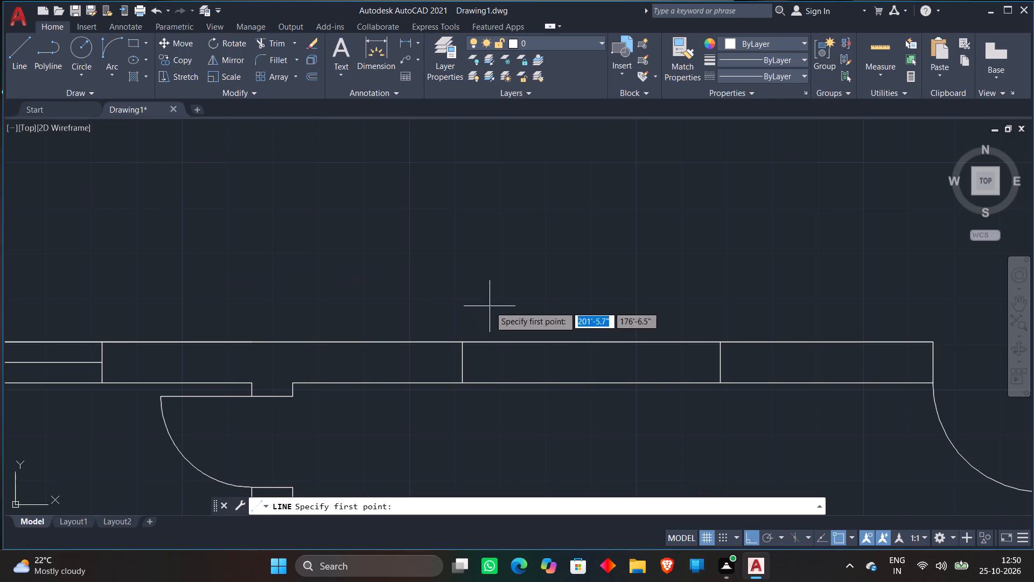
middle_click_drag(483, 301, 353, 244)
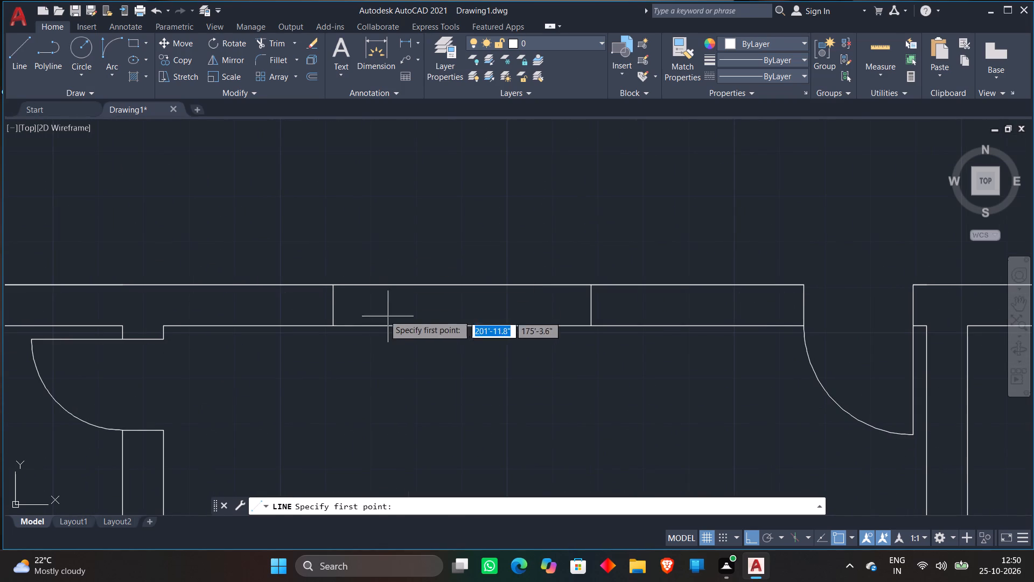
left_click(334, 307)
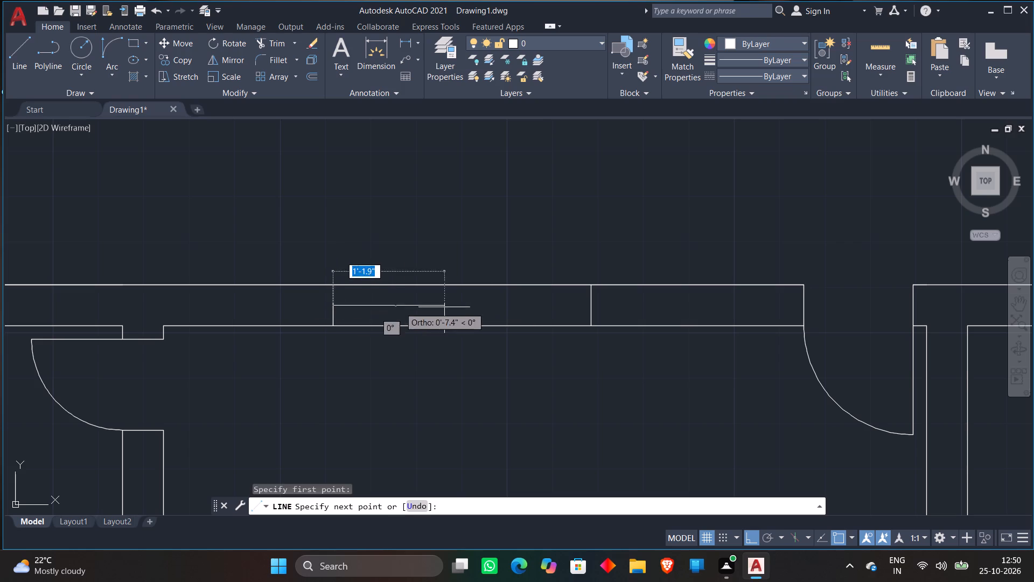
left_click(593, 303)
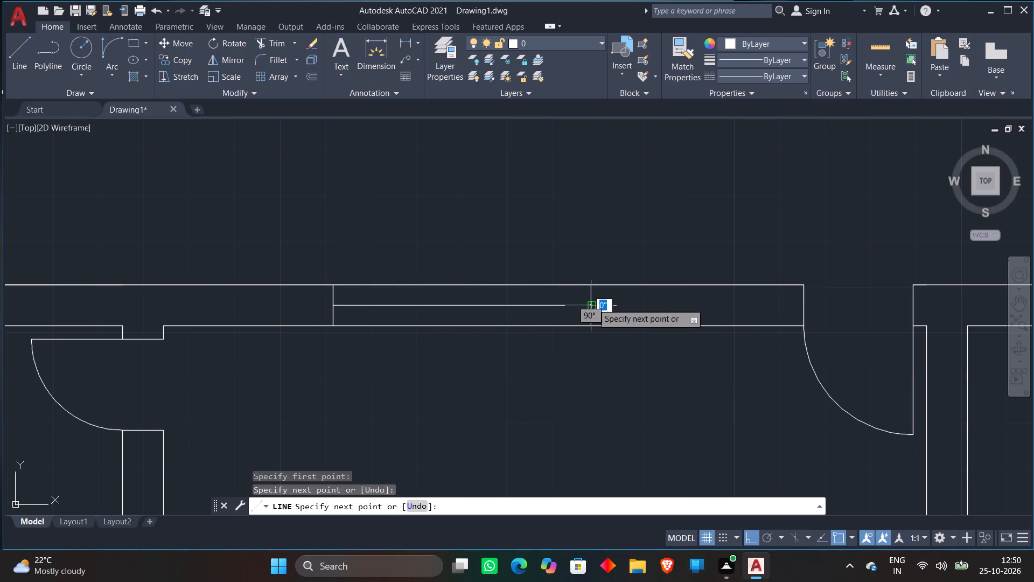
key("space")
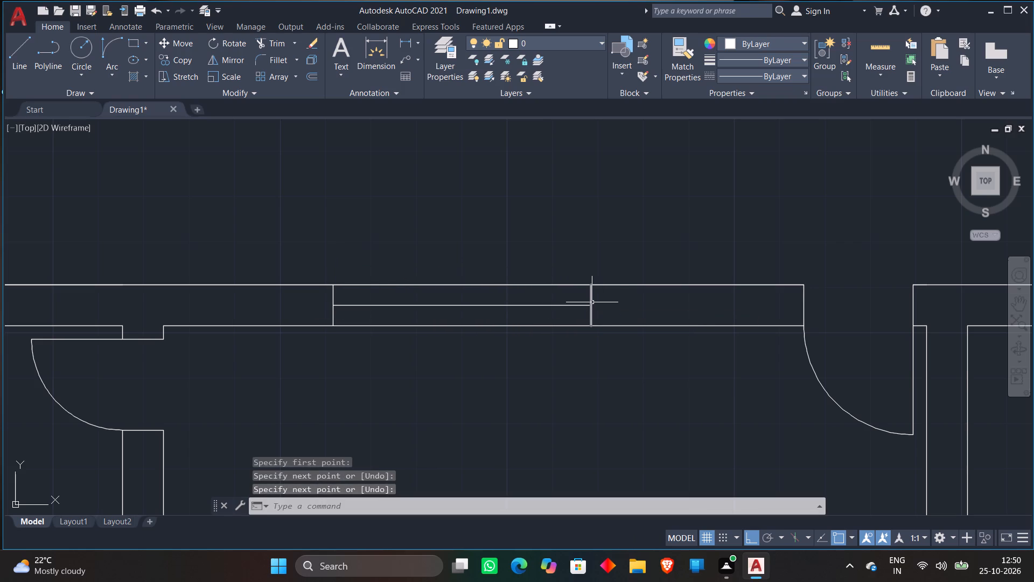
Draw a horizontal glazing line between the midpoints of the two window lines in the top-right room's top wall.
scroll(598, 278, "down", 6)
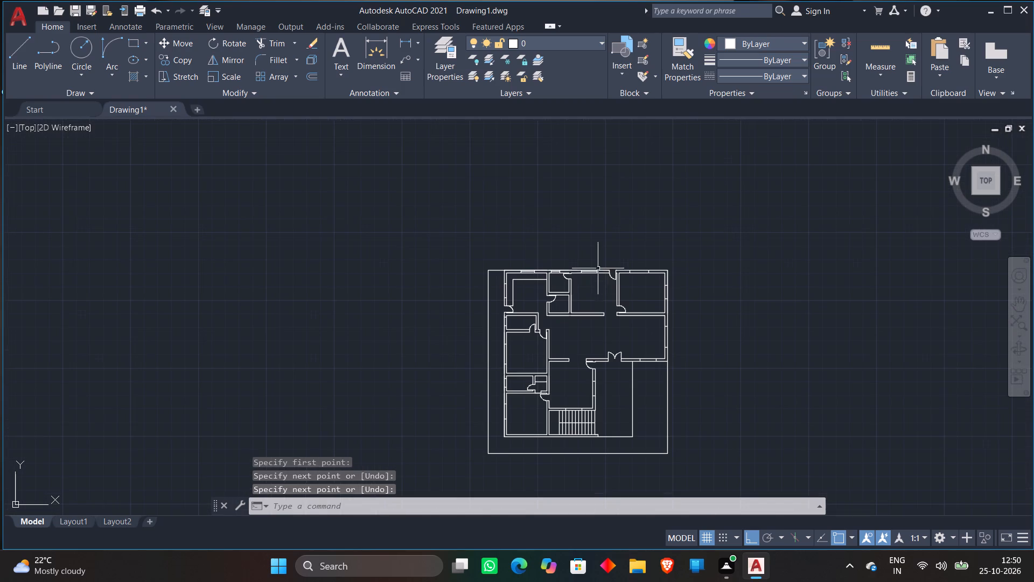
scroll(649, 277, "up", 3)
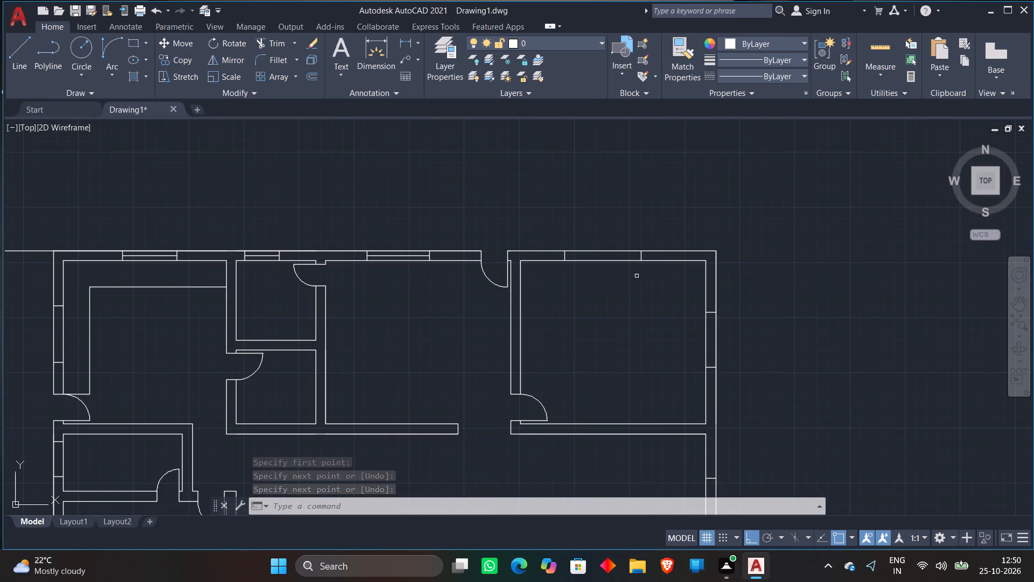
left_click(11, 47)
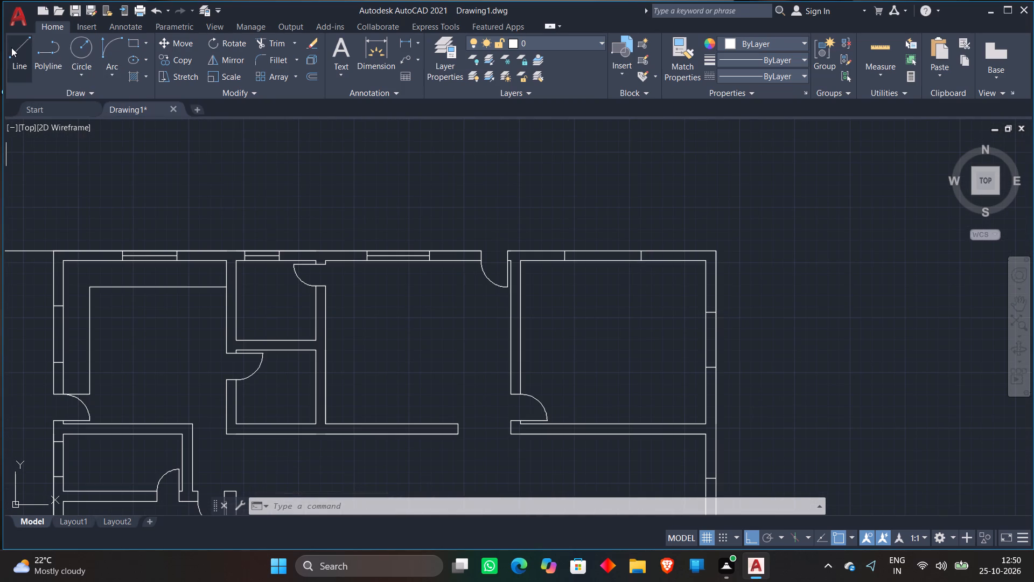
scroll(606, 241, "up", 2)
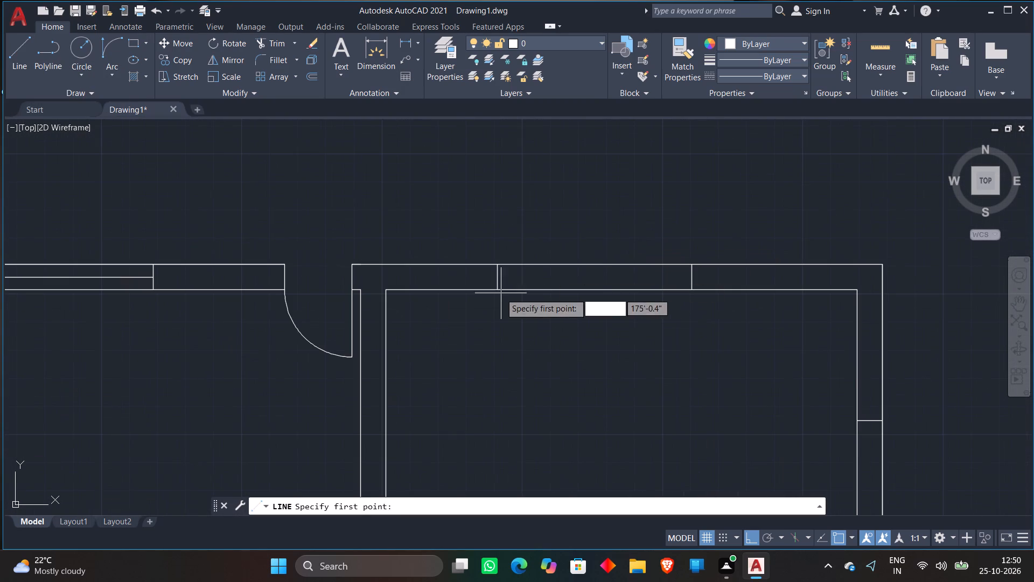
left_click(494, 277)
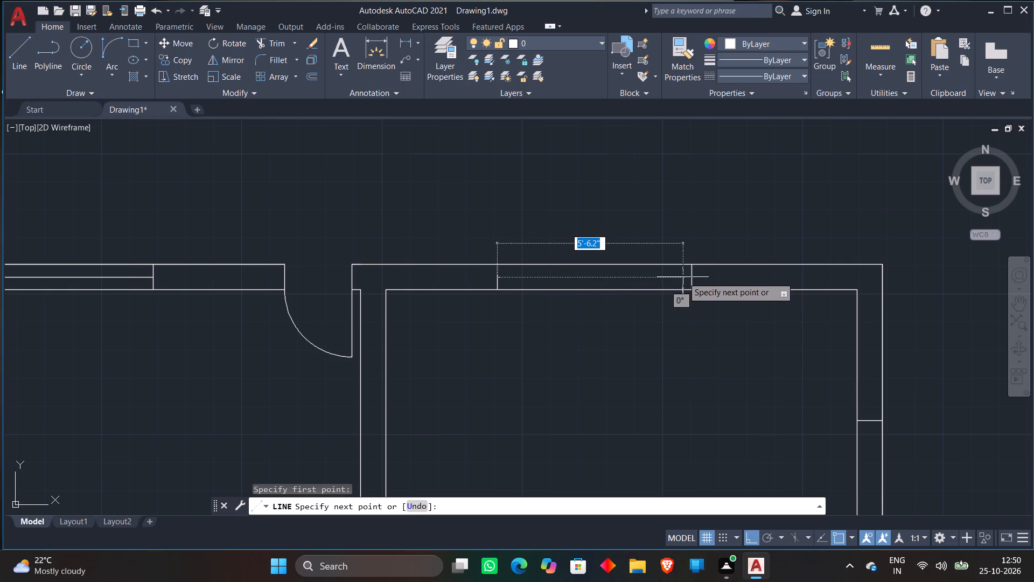
left_click(691, 276)
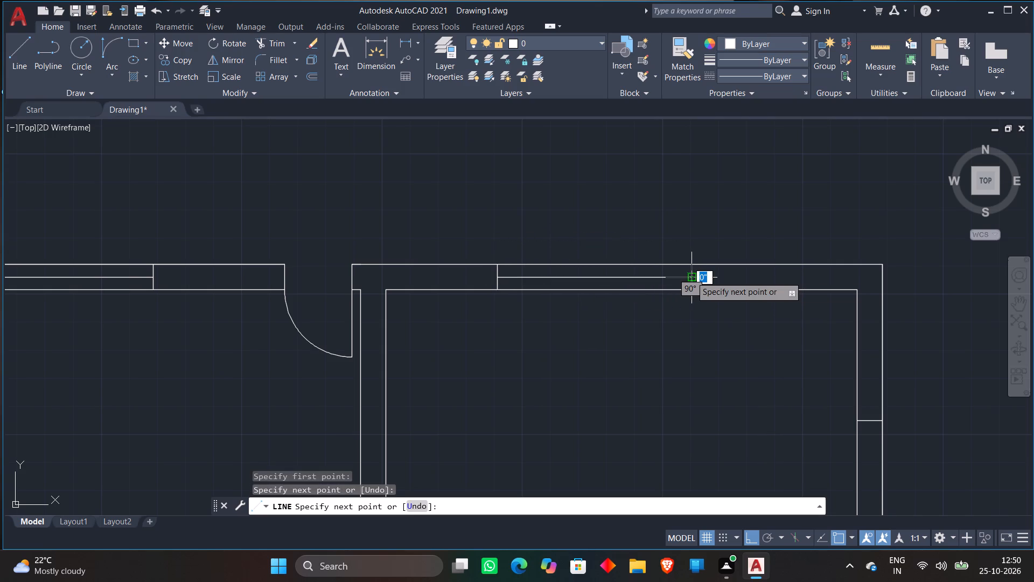
key("space")
Draw a vertical glazing line about 4'-2" long between the midpoints of the window lines in the top-right room's right wall.
scroll(690, 279, "down", 3)
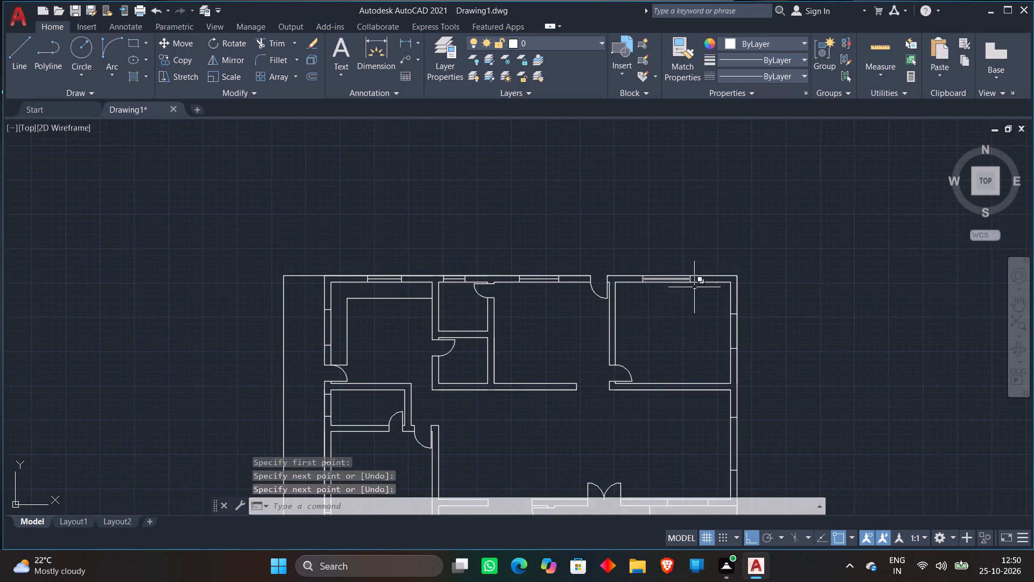
middle_click_drag(696, 304, 485, 240)
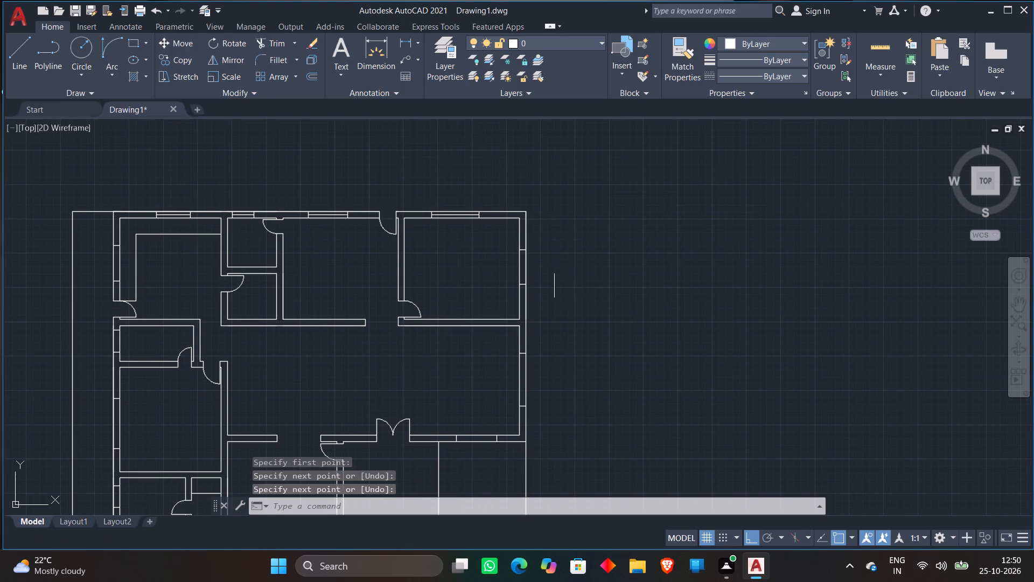
scroll(525, 258, "up", 3)
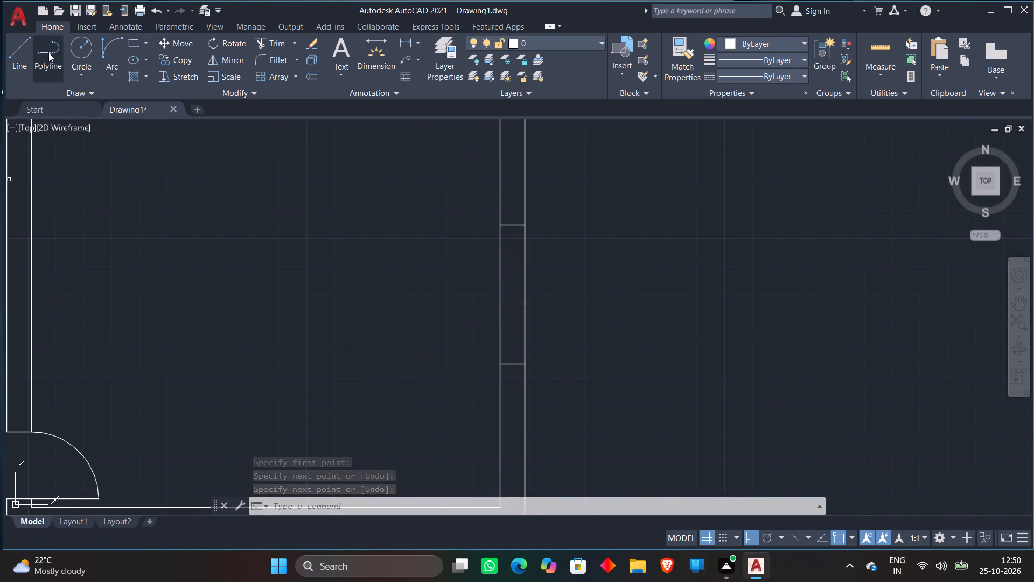
left_click(26, 49)
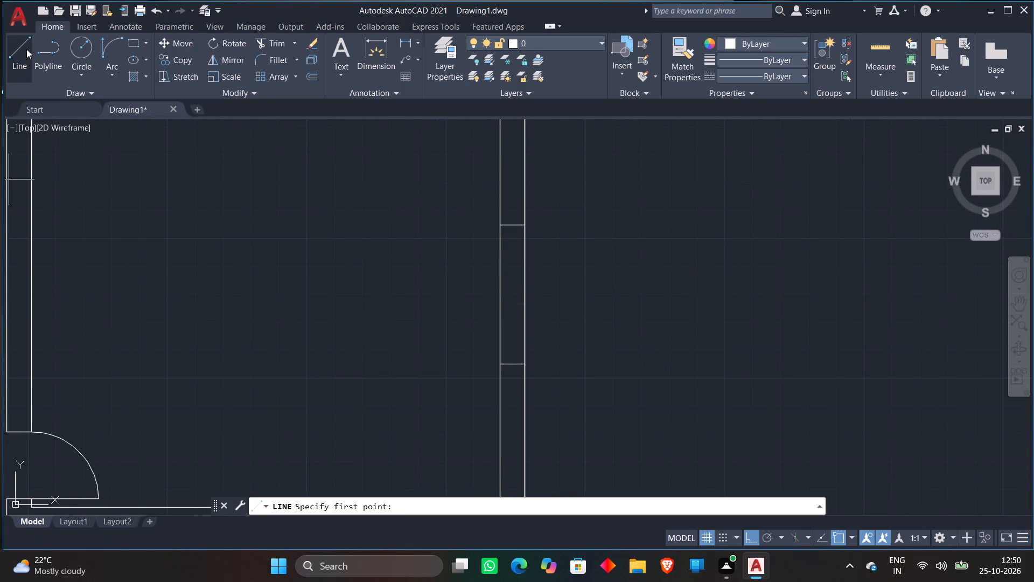
left_click(513, 225)
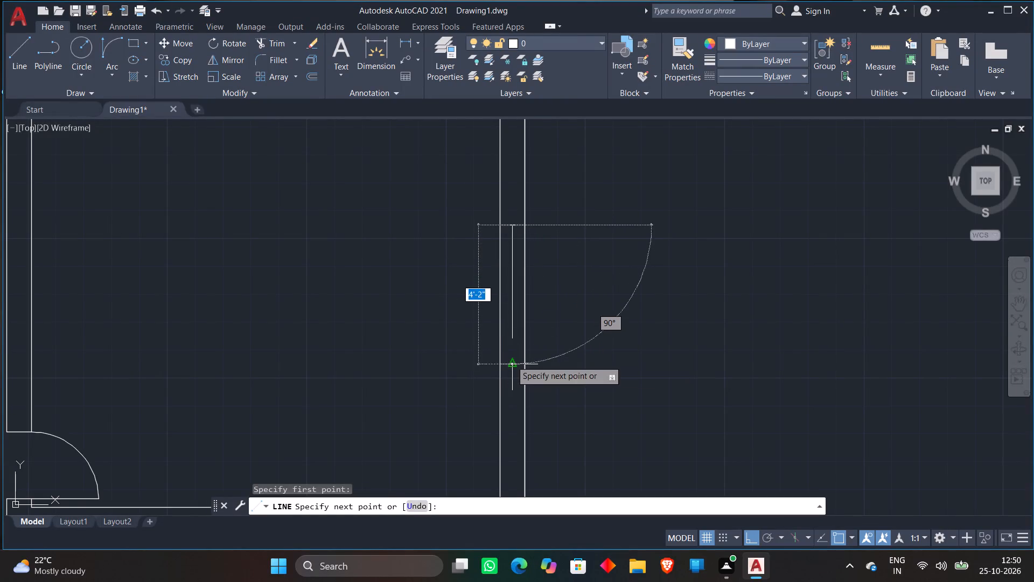
left_click(511, 361)
key("space")
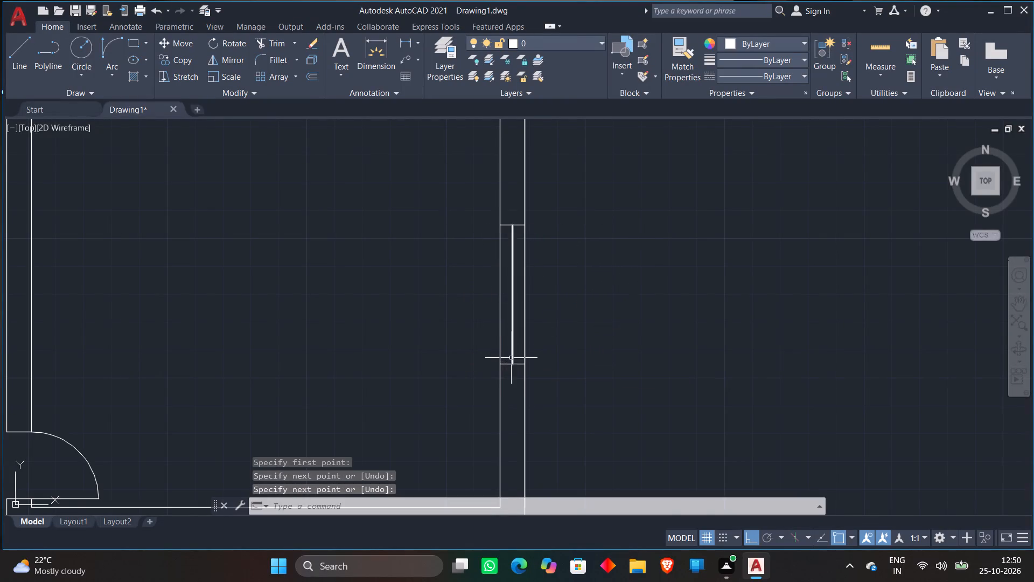
Draw a vertical glazing line between the midpoints of the two window lines in the top-left room's left wall.
scroll(511, 358, "down", 3)
middle_click_drag(559, 380, 574, 299)
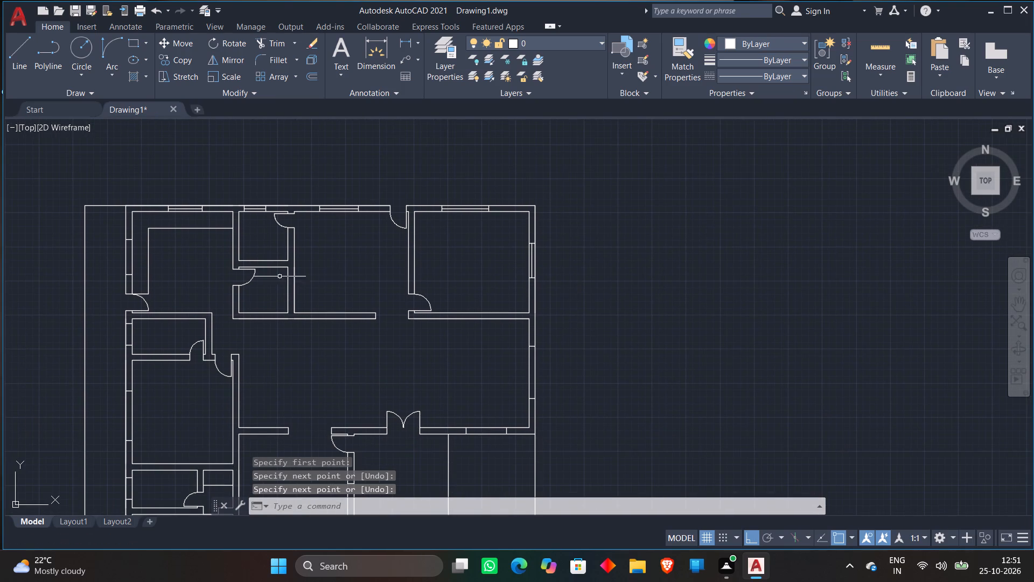
scroll(127, 258, "up", 3)
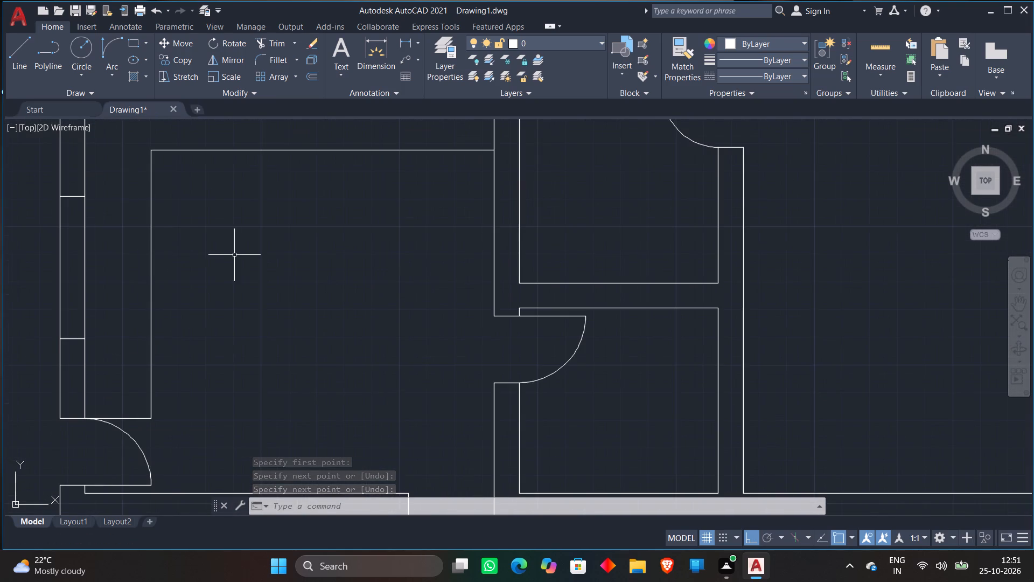
middle_click_drag(234, 255, 359, 259)
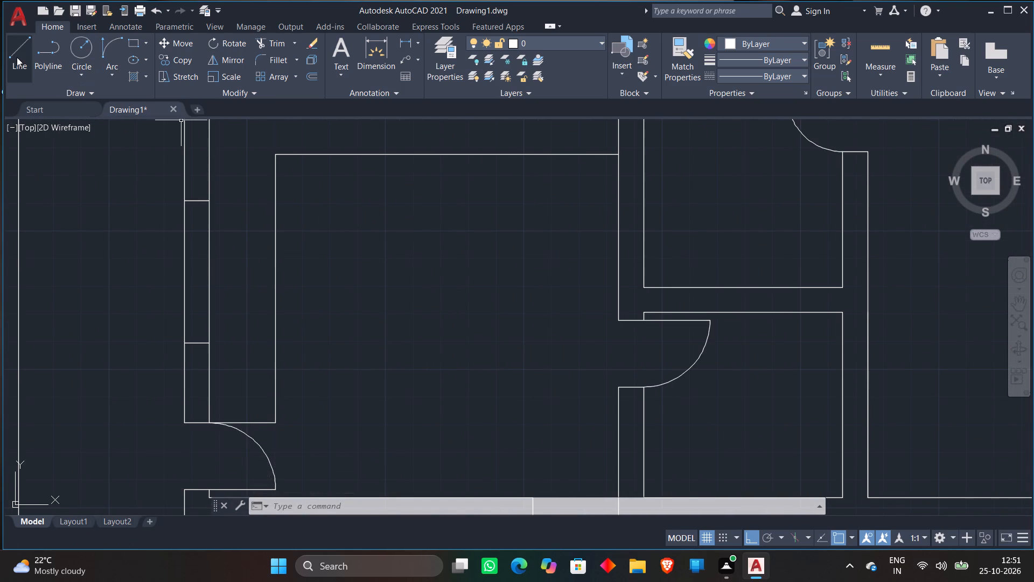
left_click(17, 57)
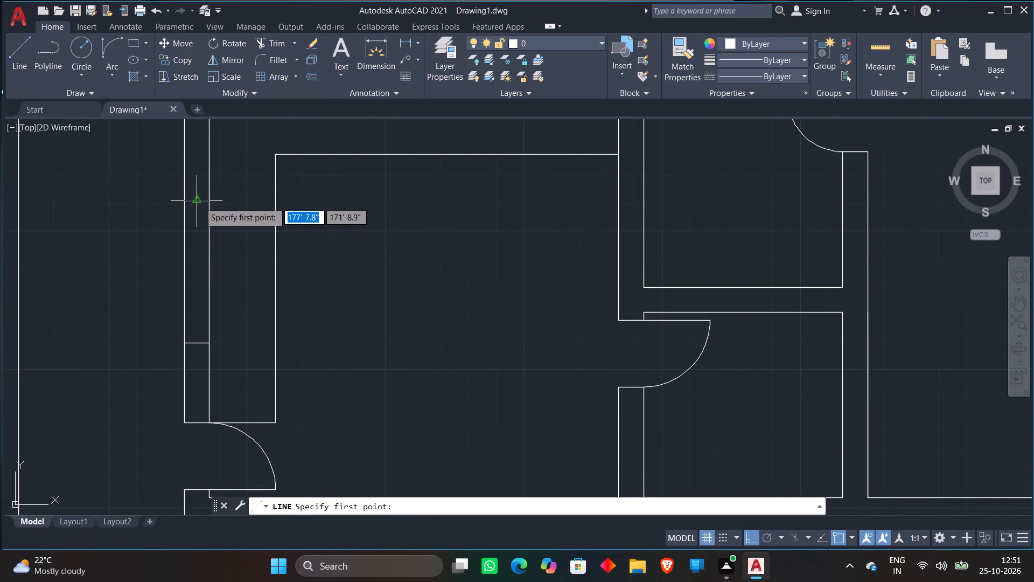
left_click(199, 202)
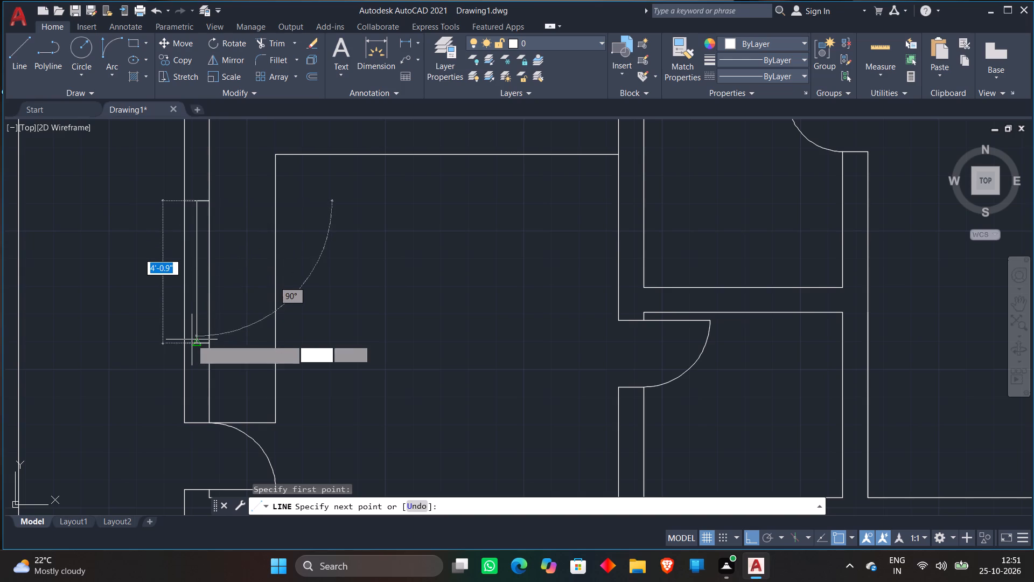
left_click(193, 342)
key("space")
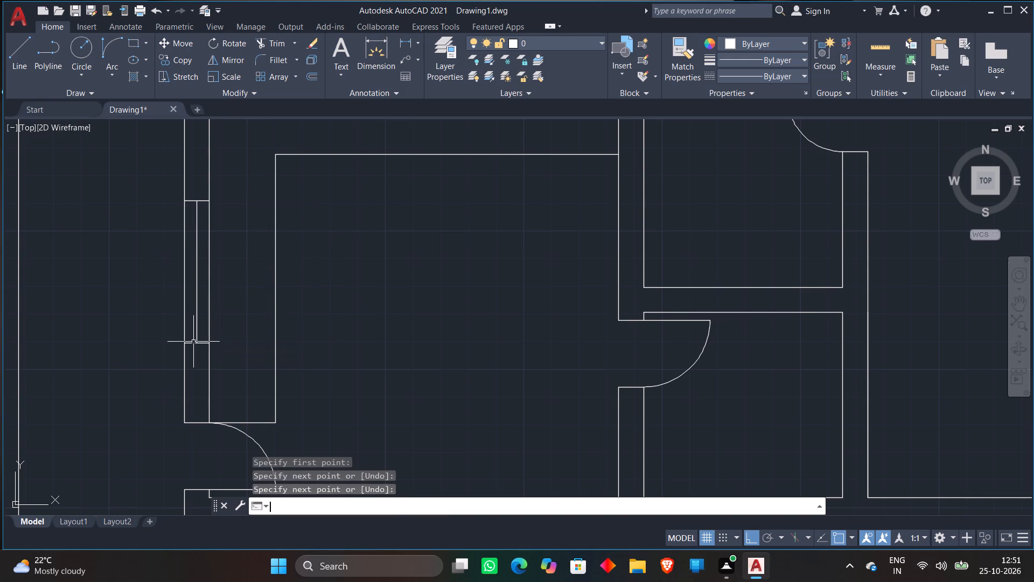
Draw a vertical midpoint-to-midpoint glazing line in the left-wall window of the small room directly below the top-left room.
scroll(206, 341, "down", 3)
middle_click_drag(247, 350, 268, 301)
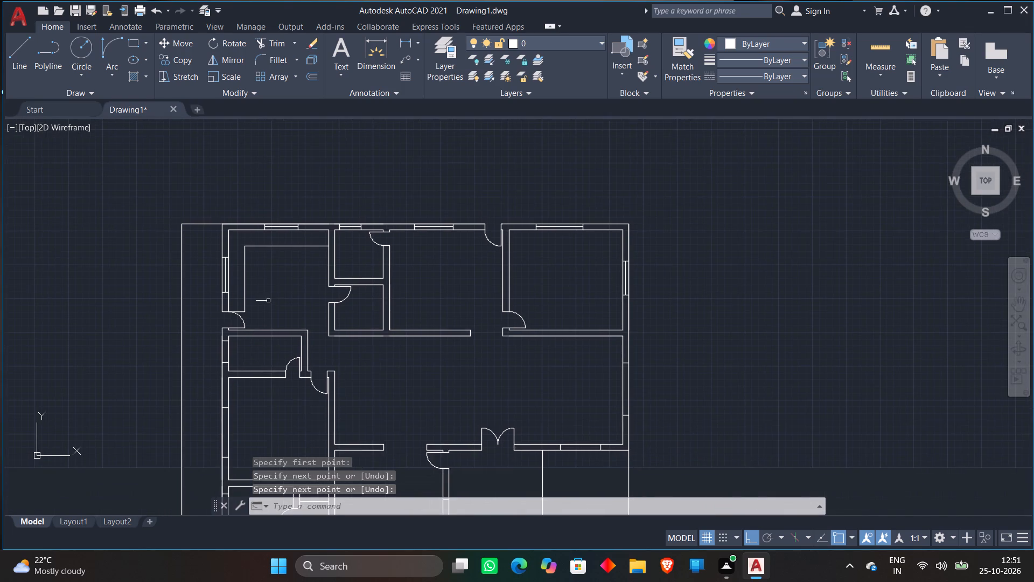
scroll(268, 301, "up", 3)
scroll(248, 301, "down", 2)
middle_click_drag(248, 301, 334, 182)
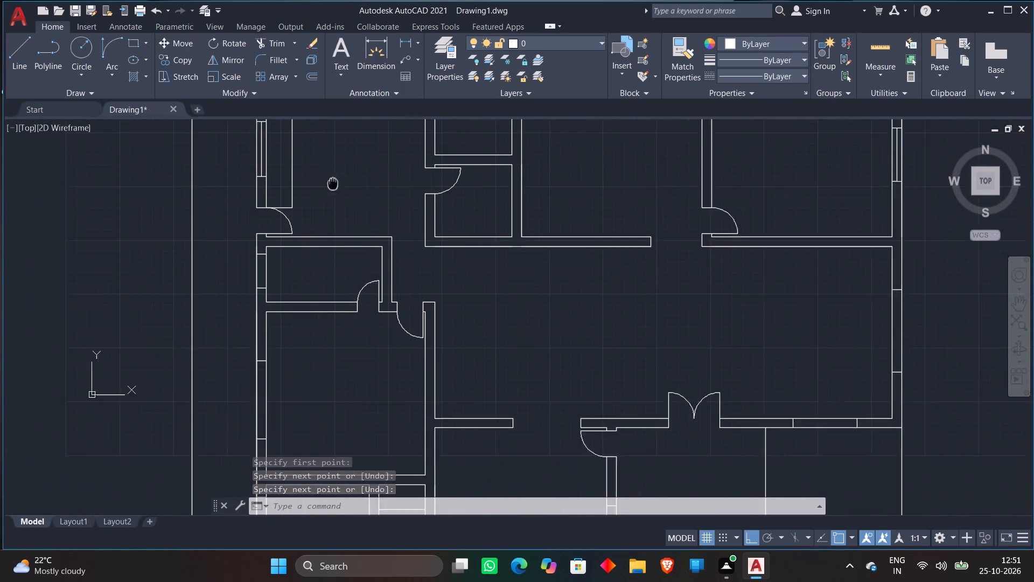
middle_click_drag(334, 182, 336, 181)
left_click(13, 55)
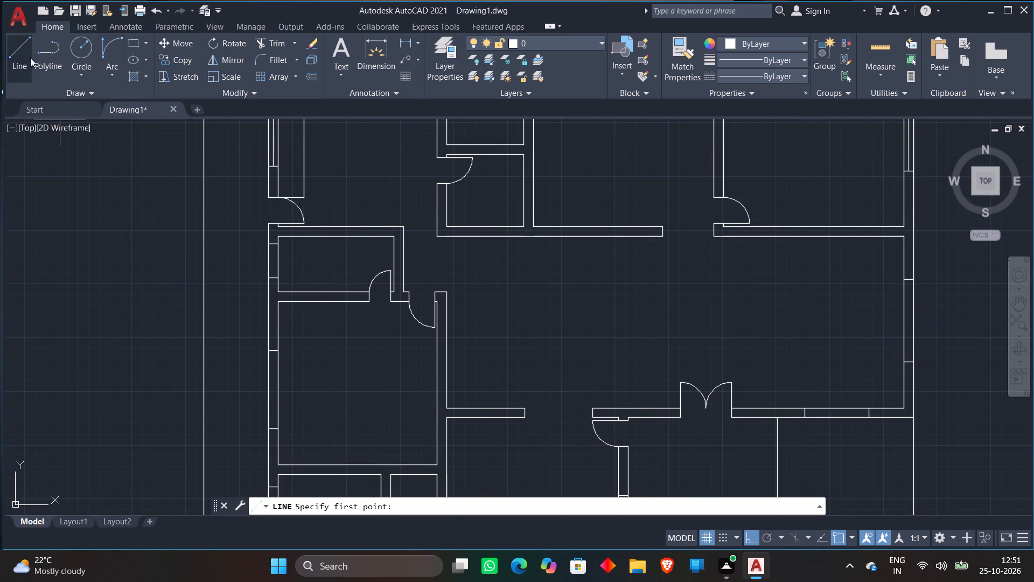
scroll(275, 264, "up", 3)
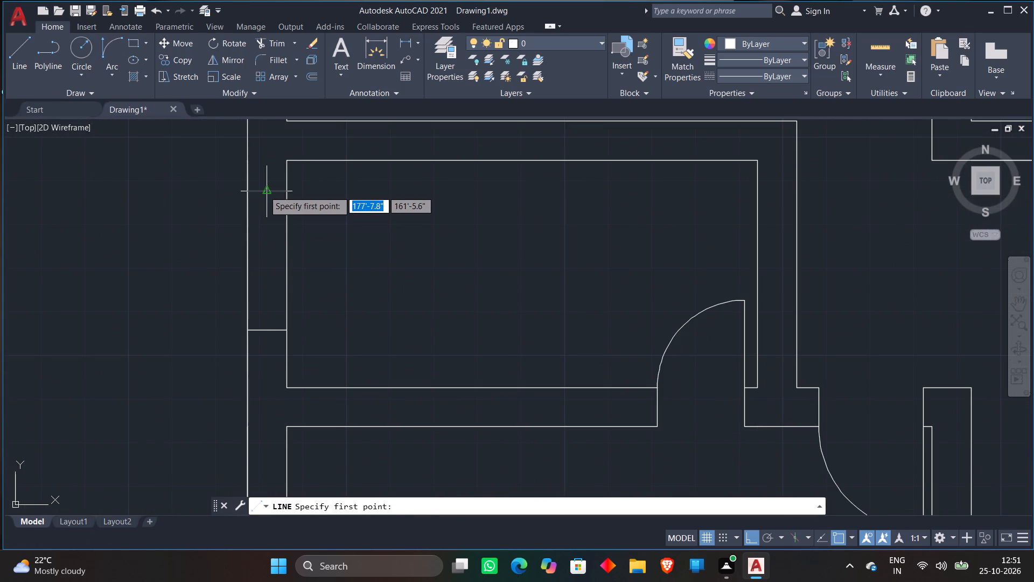
left_click(264, 191)
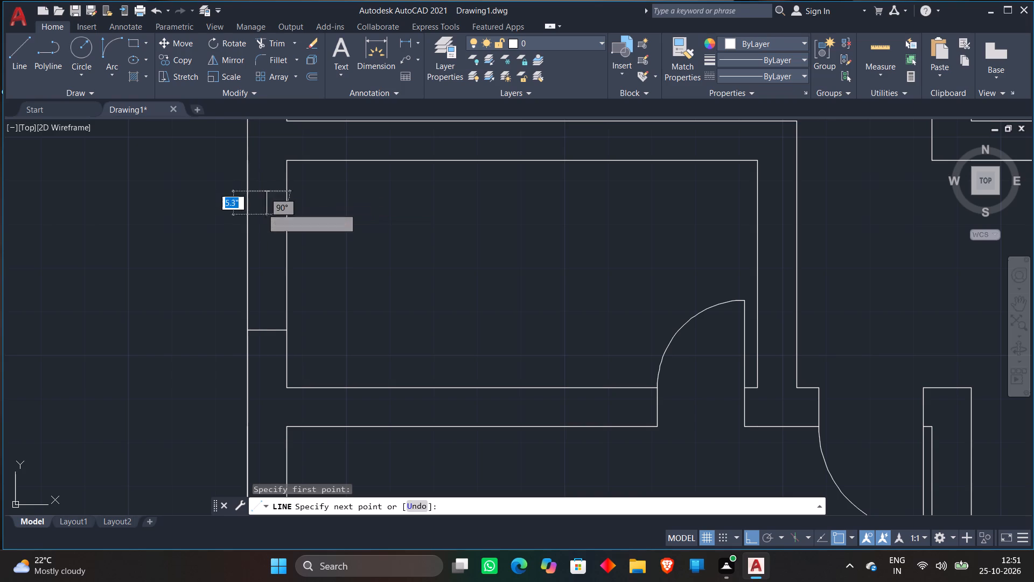
left_click(268, 331)
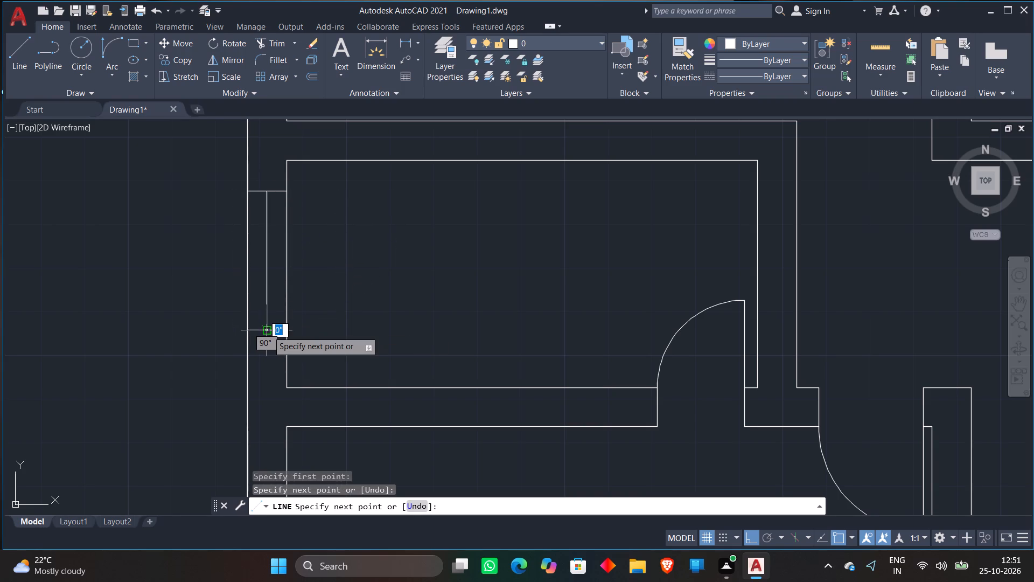
key("space")
Draw a vertical midpoint-to-midpoint glazing line in the left-wall window of the large middle room on the plan's left side.
scroll(334, 288, "down", 4)
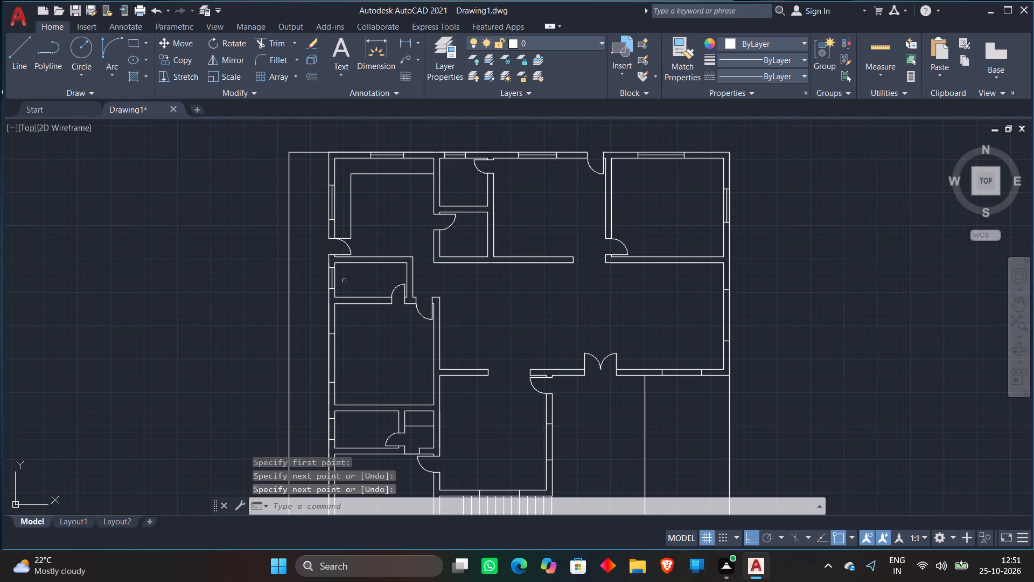
scroll(344, 281, "down", 1)
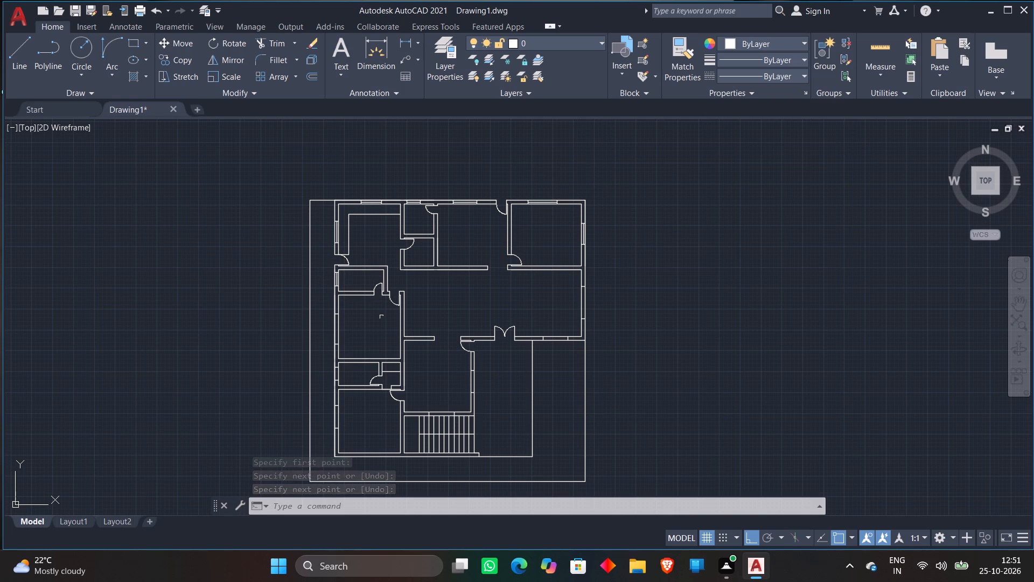
middle_click_drag(366, 339, 303, 246)
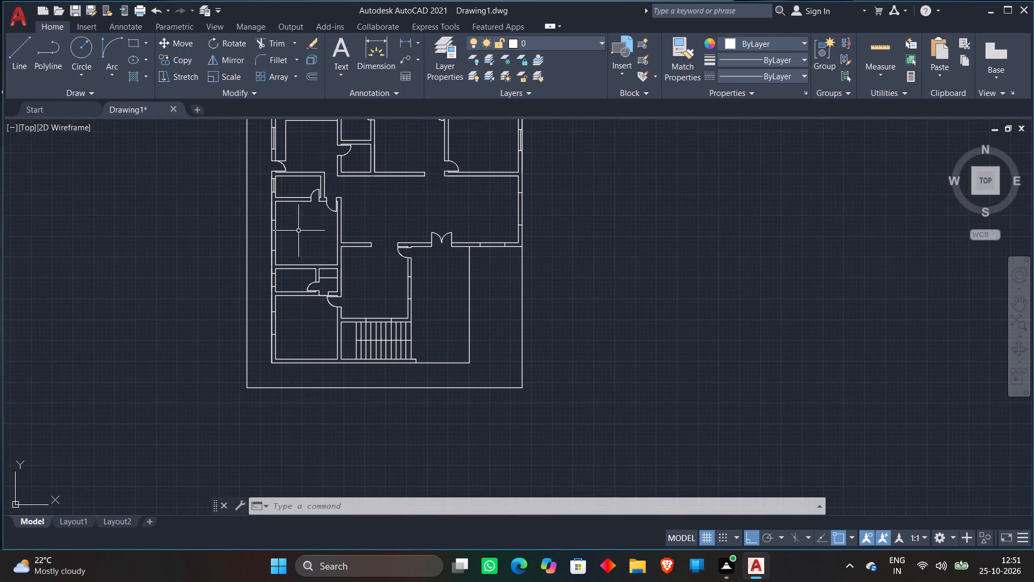
scroll(291, 224, "up", 2)
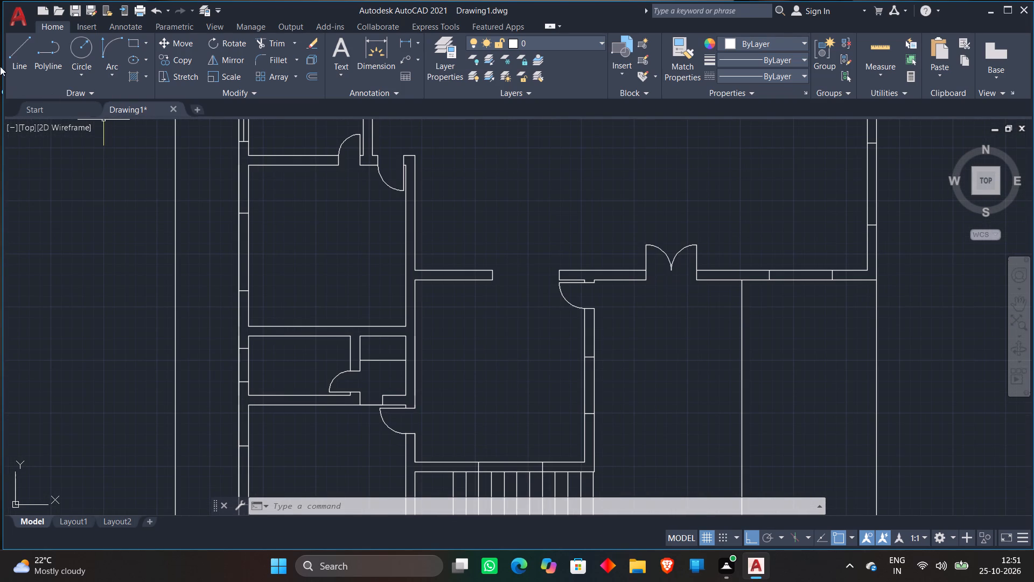
left_click(11, 50)
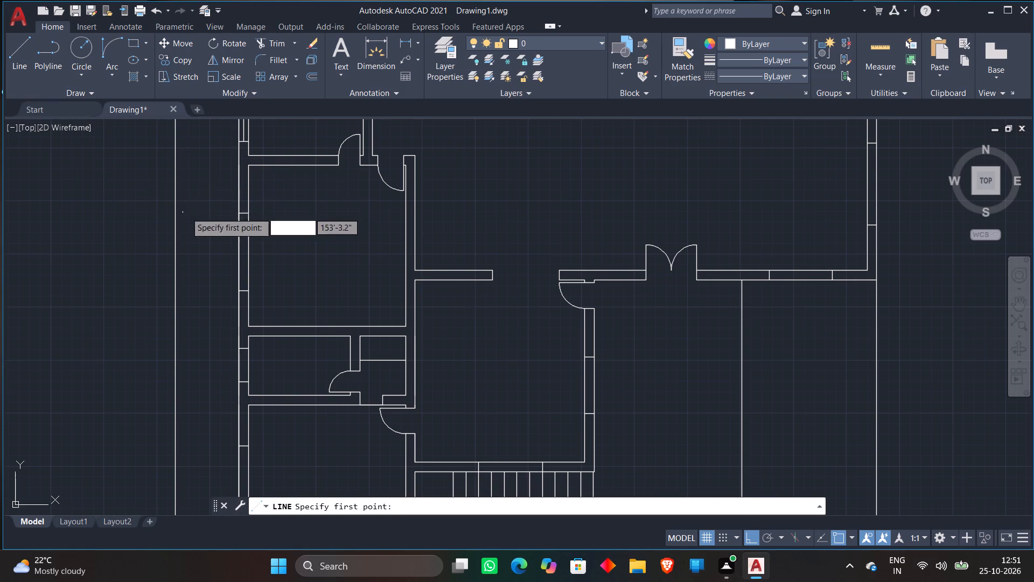
scroll(248, 226, "up", 2)
middle_click_drag(275, 215, 354, 132)
scroll(311, 188, "down", 1)
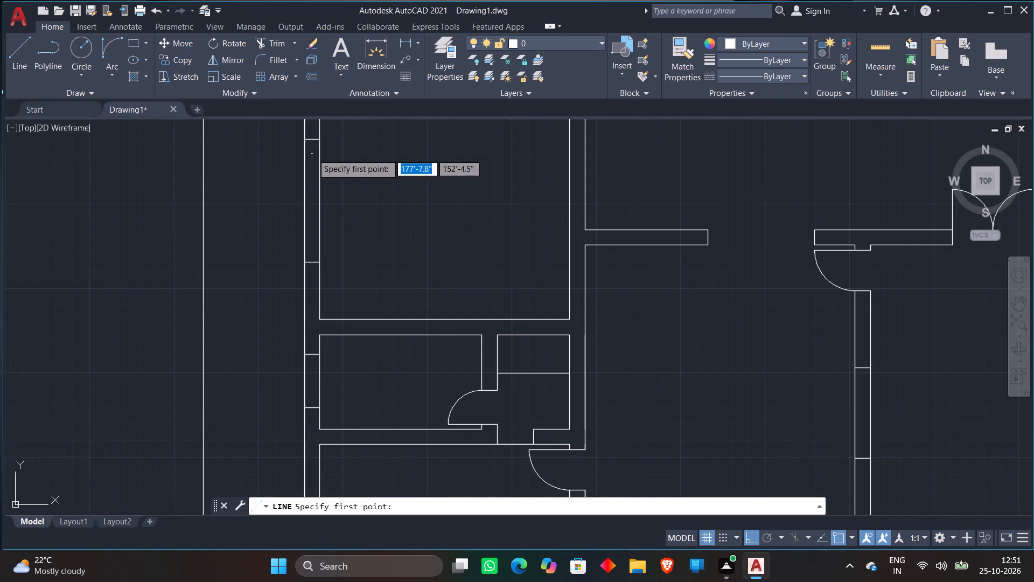
left_click(310, 140)
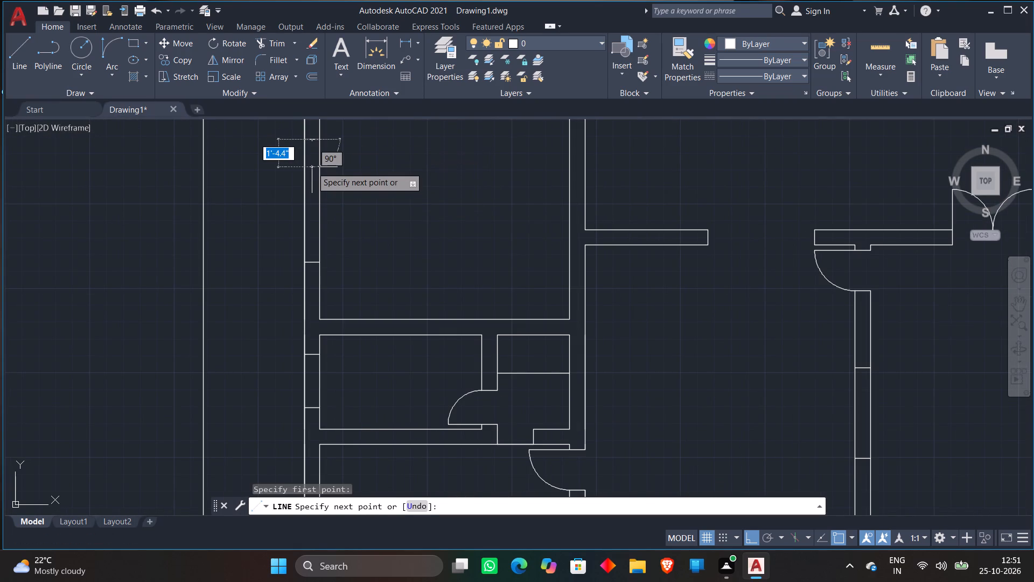
scroll(308, 185, "up", 2)
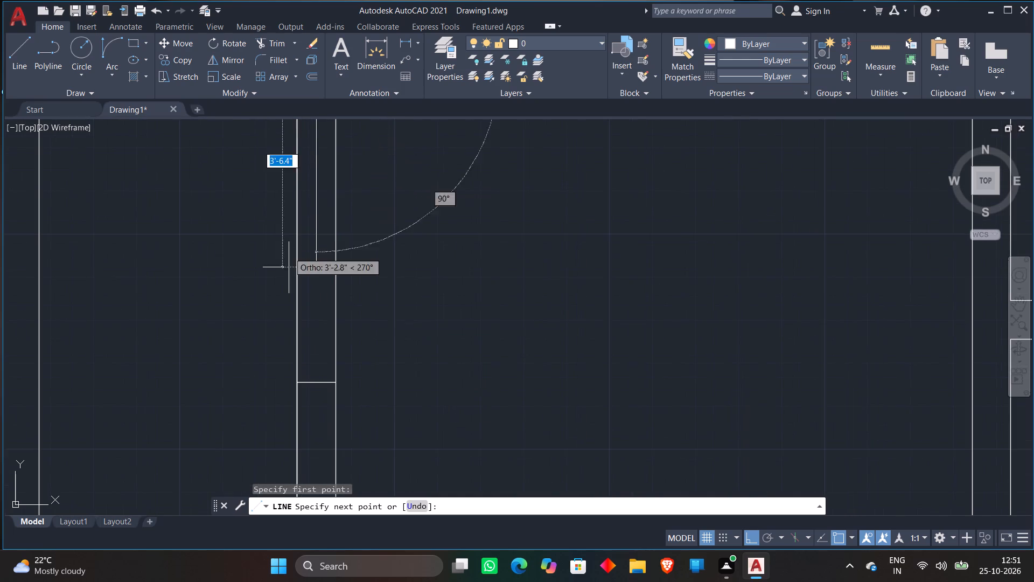
left_click(320, 380)
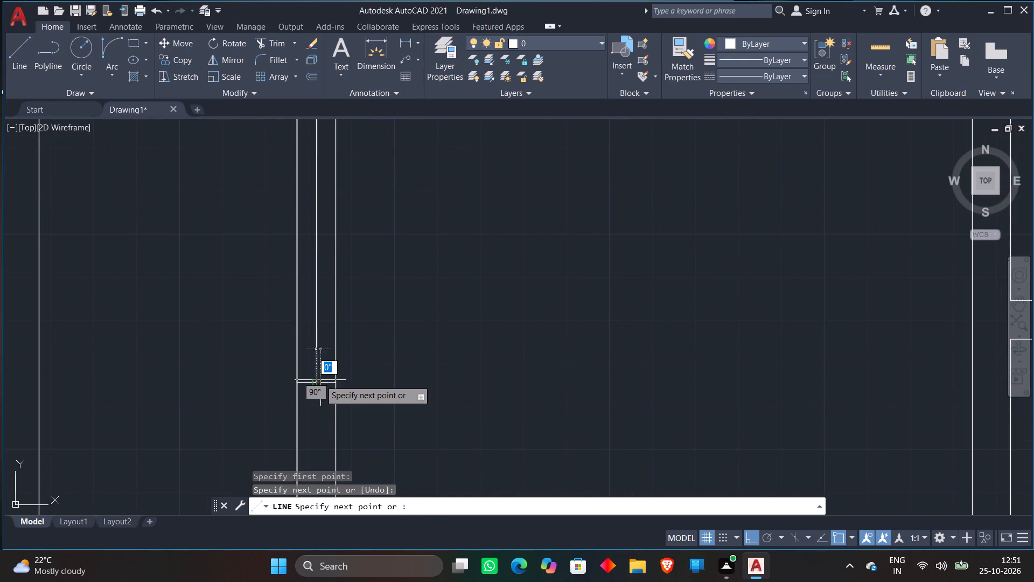
key("space")
scroll(344, 354, "down", 1)
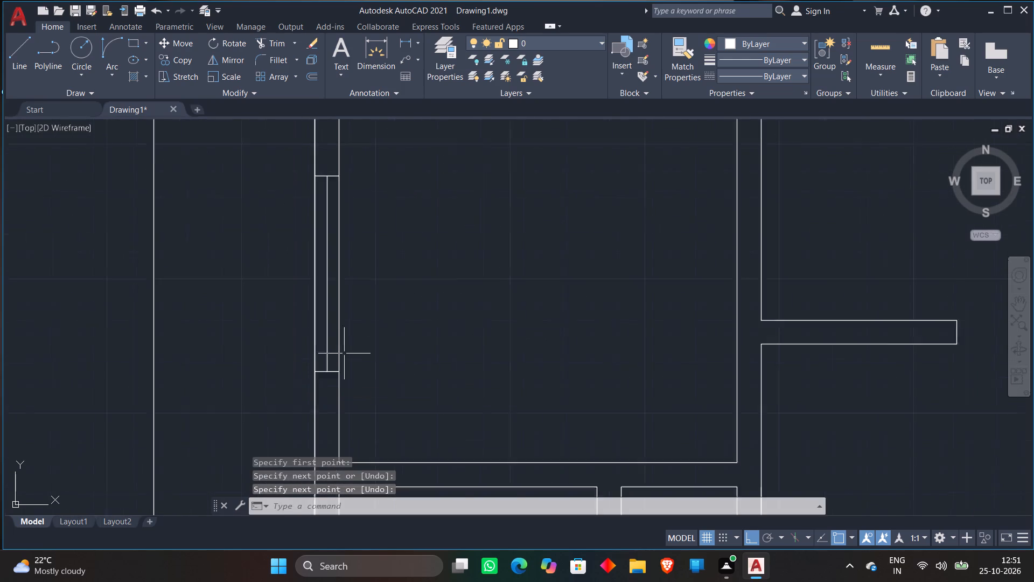
scroll(344, 354, "down", 2)
scroll(391, 366, "down", 1)
middle_click_drag(390, 364, 333, 314)
scroll(334, 313, "down", 1)
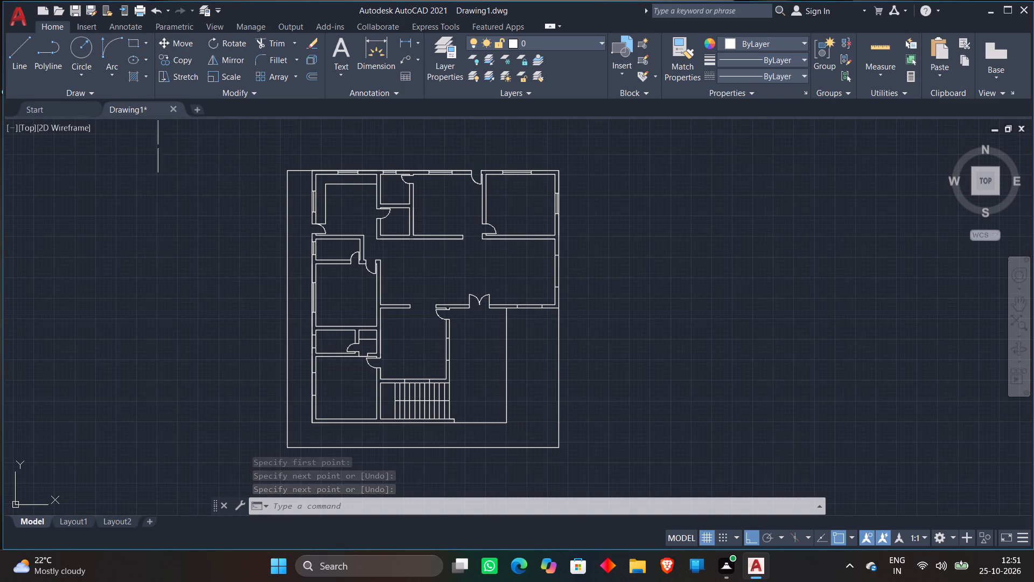
Draw a vertical midpoint-to-midpoint glazing line in the left-wall window of the small room directly above the bottom-left room.
left_click(11, 46)
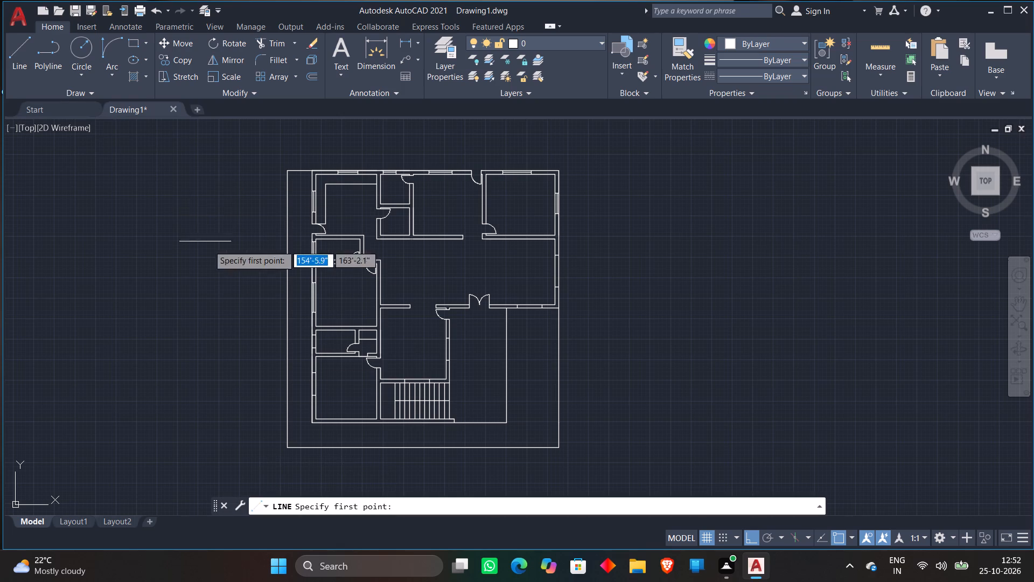
scroll(321, 358, "up", 4)
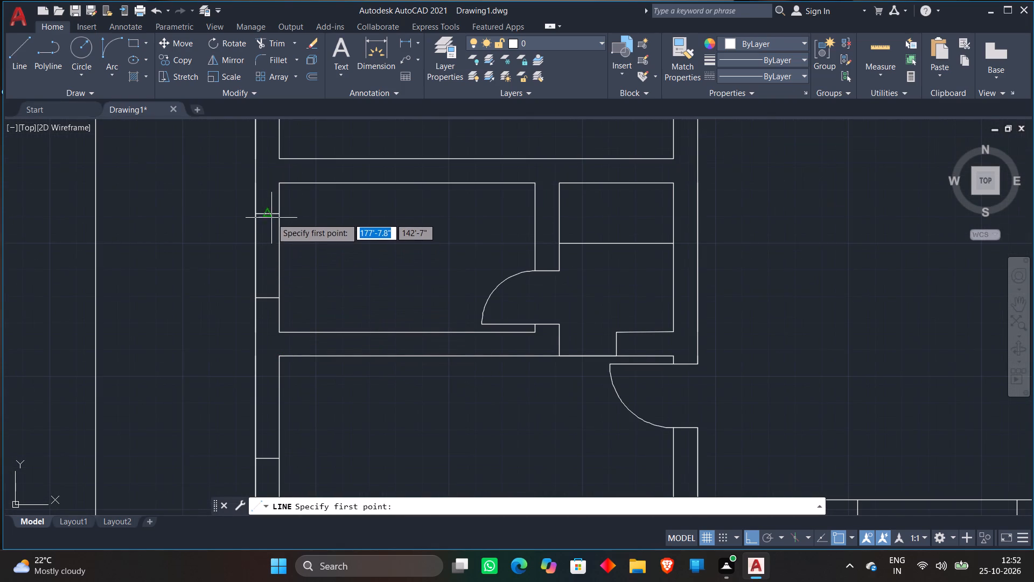
left_click(269, 215)
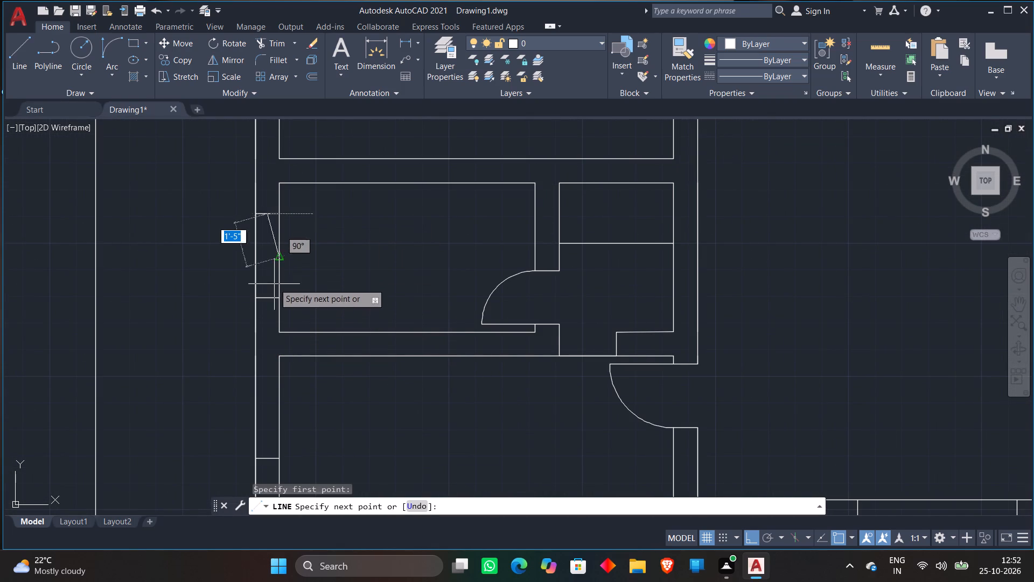
left_click(269, 297)
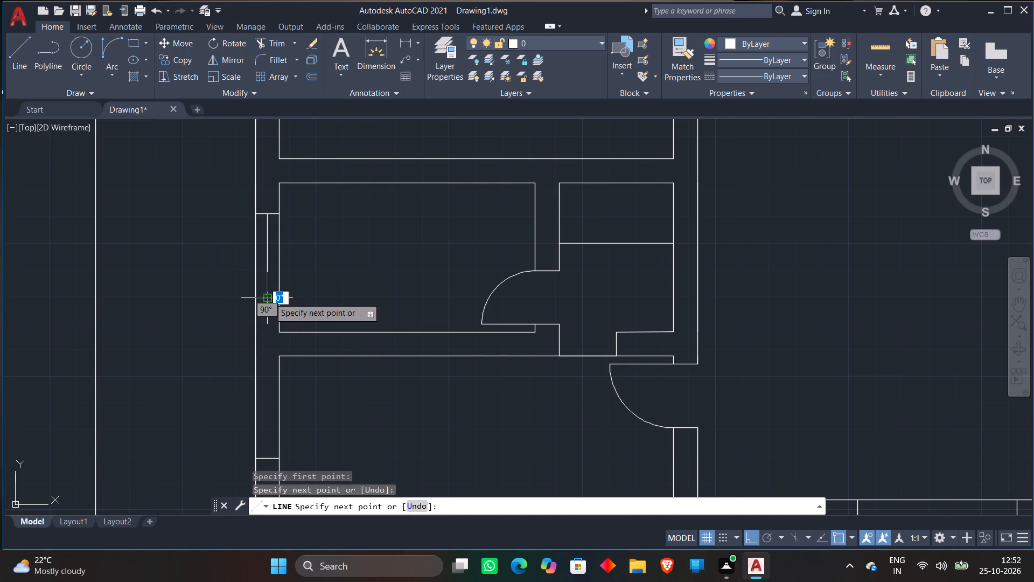
key("space")
Draw a vertical midpoint-to-midpoint glazing line in the left-wall window of the bottom-left room.
scroll(269, 297, "up", 1)
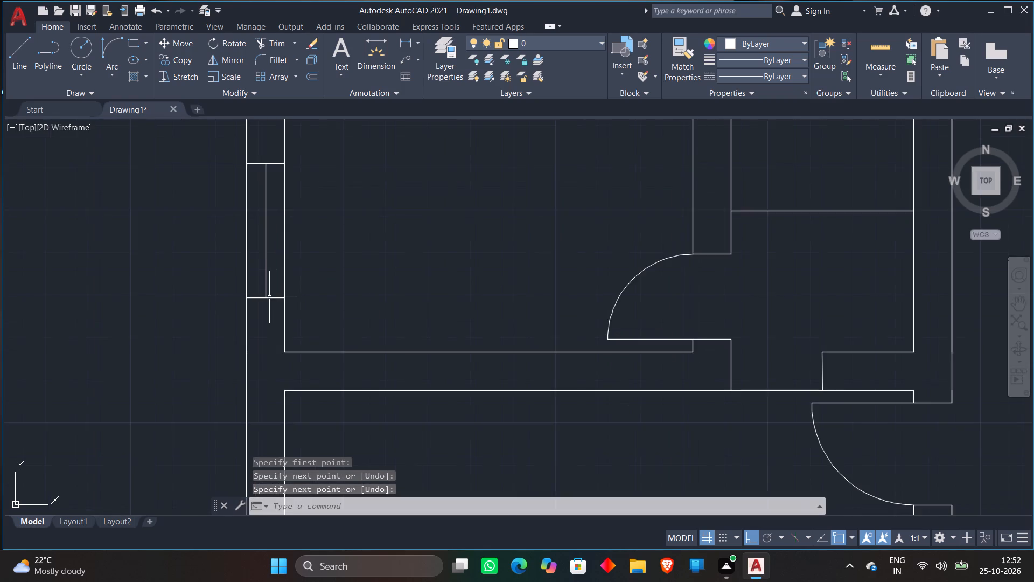
scroll(269, 297, "down", 4)
middle_click_drag(309, 352, 236, 275)
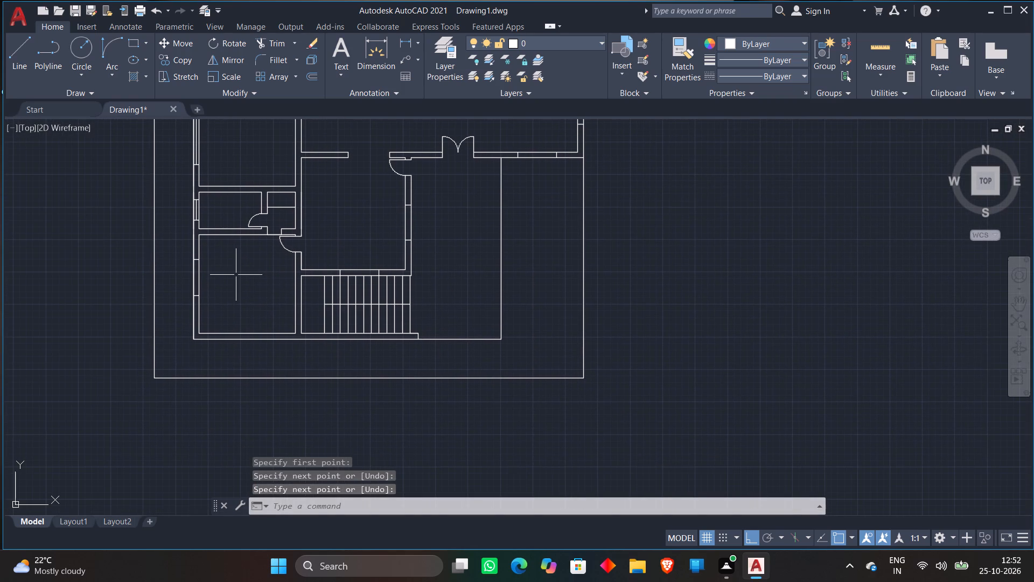
left_click(10, 56)
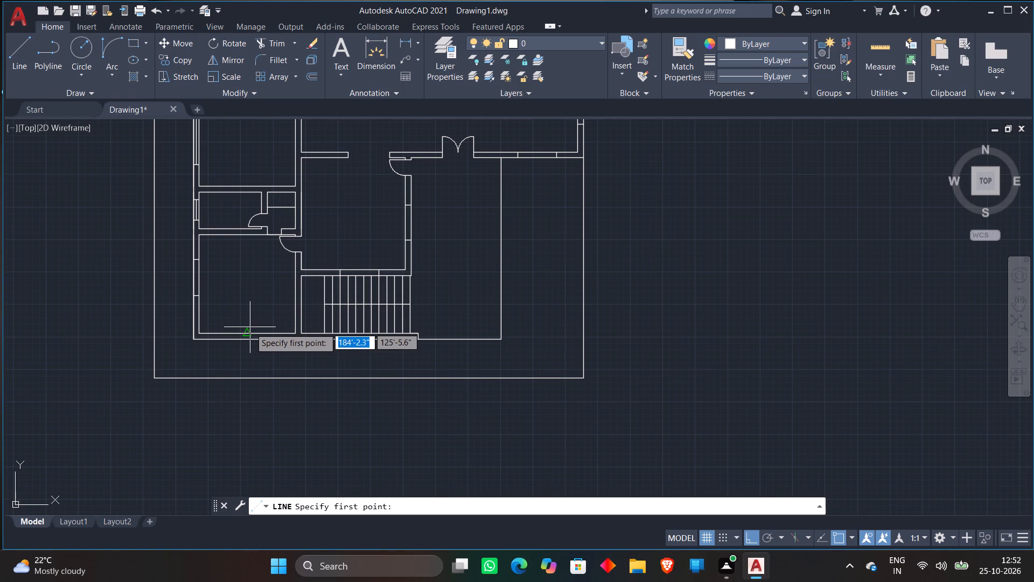
scroll(209, 284, "up", 1)
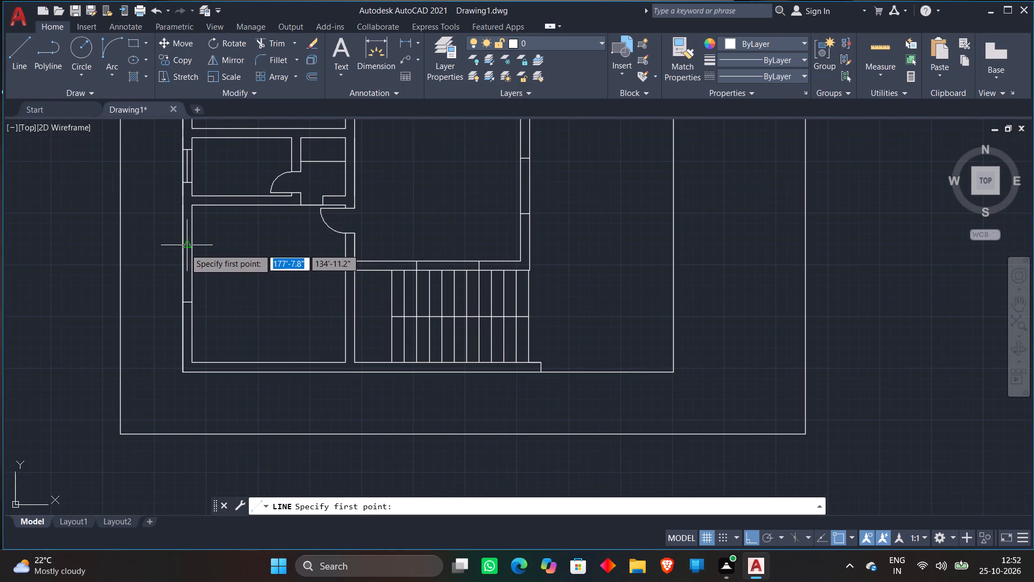
scroll(185, 248, "up", 2)
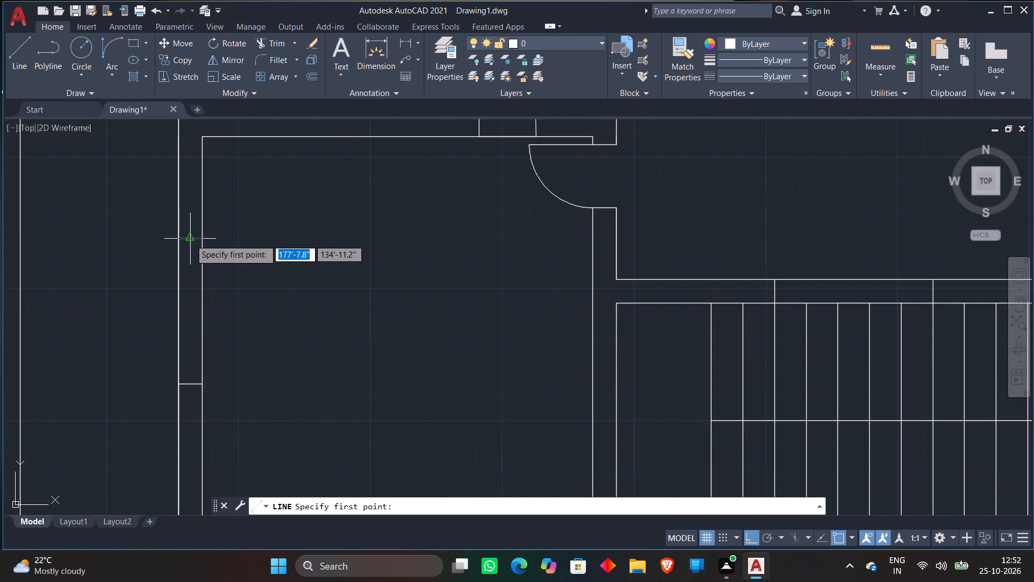
left_click(190, 239)
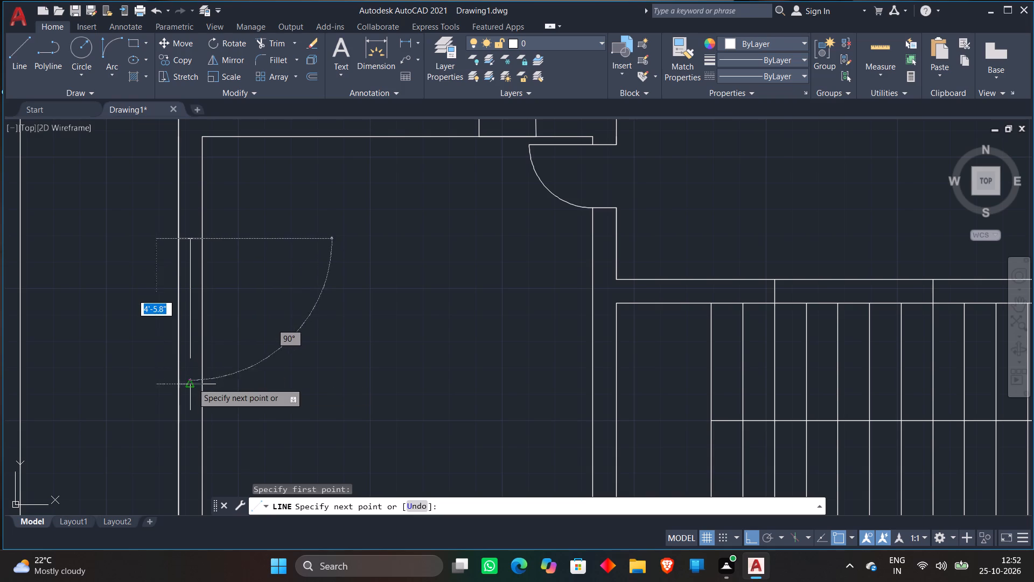
left_click(192, 383)
key("space")
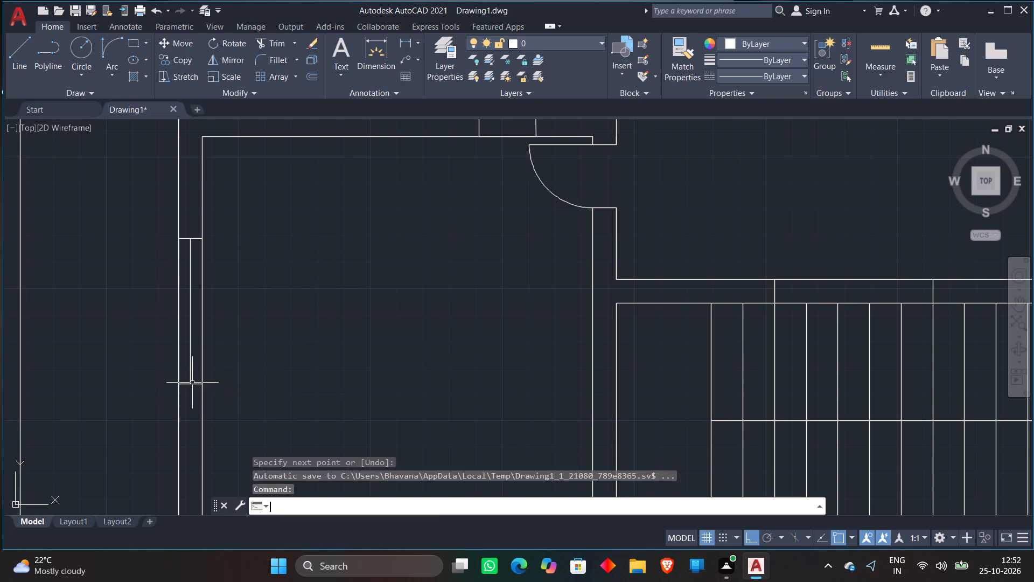
Draw two vertical lines about 5' apart crossing the bottom wall of the bottom-left room to mark a window opening.
scroll(192, 383, "down", 2)
middle_click(258, 386)
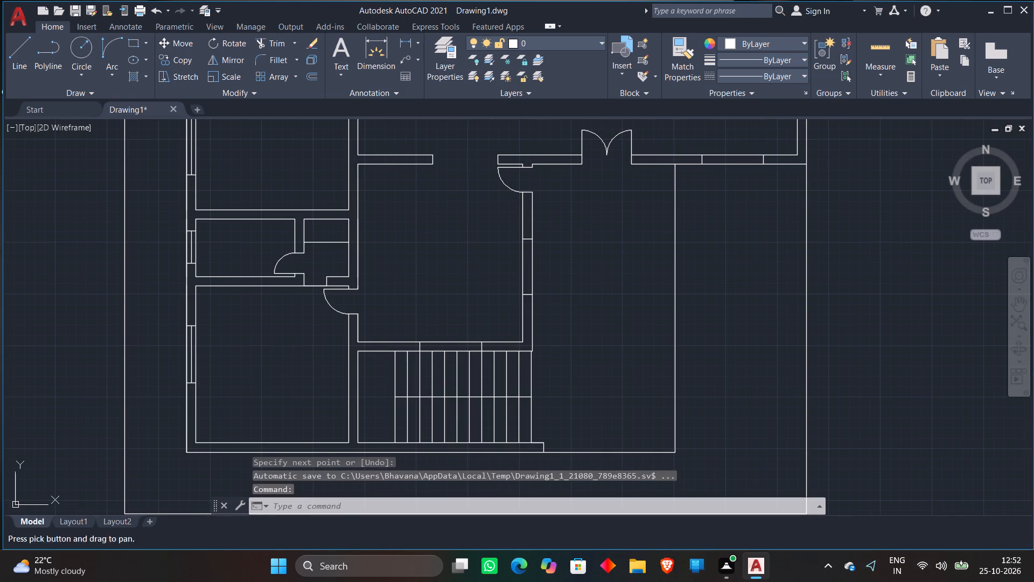
scroll(258, 385, "down", 2)
middle_click_drag(260, 387, 193, 333)
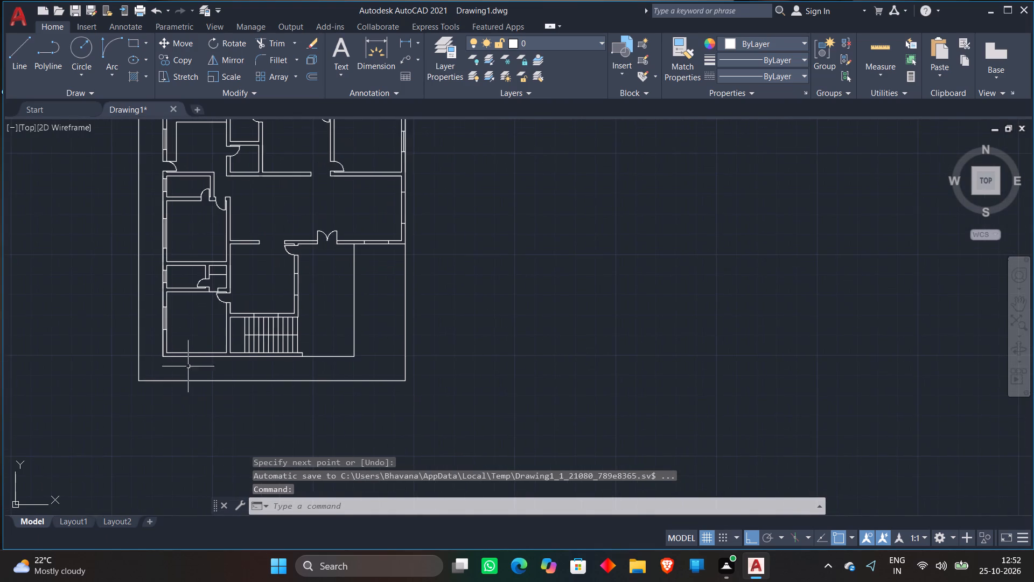
scroll(187, 364, "up", 2)
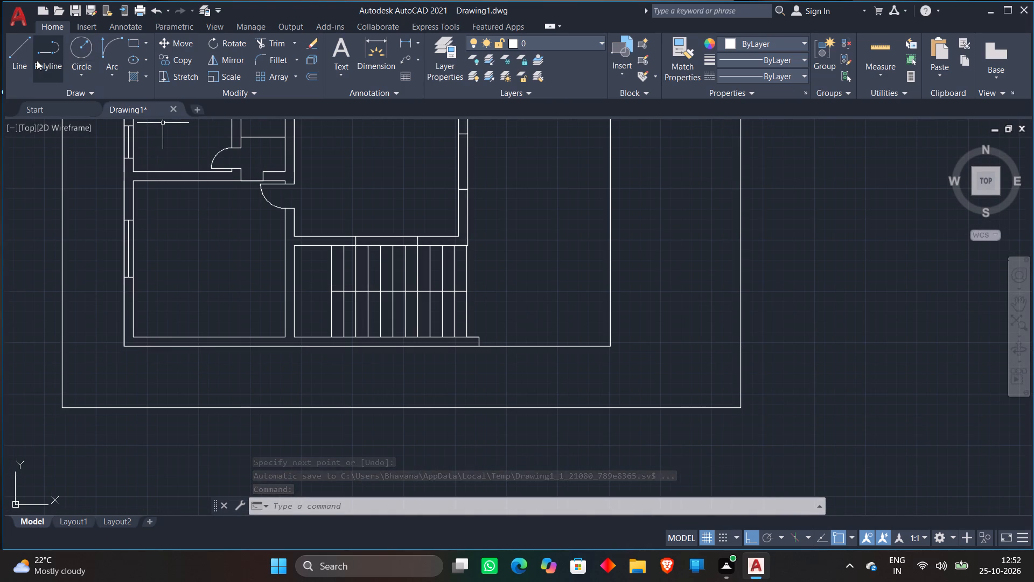
left_click(20, 54)
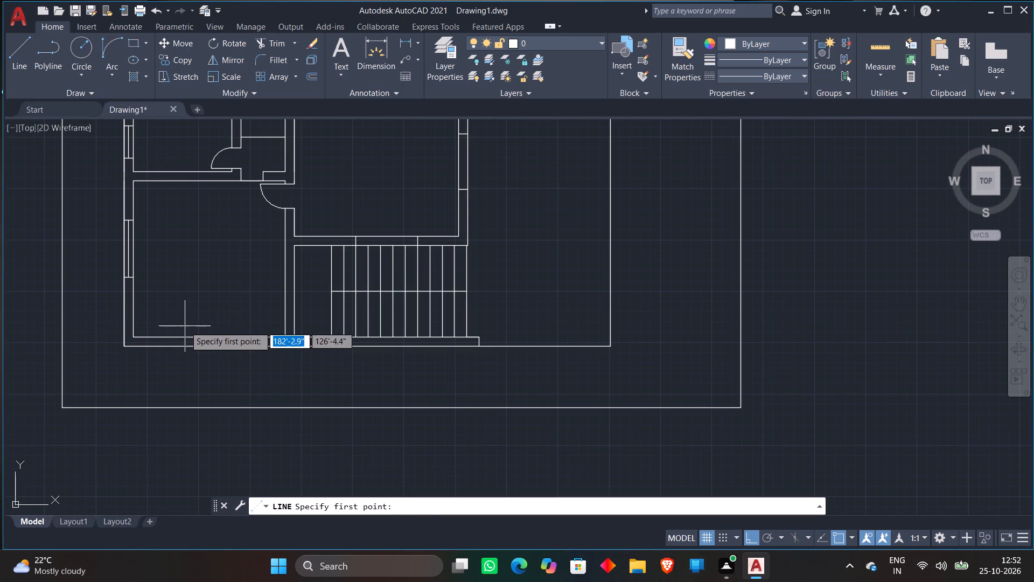
left_click(170, 328)
left_click(170, 358)
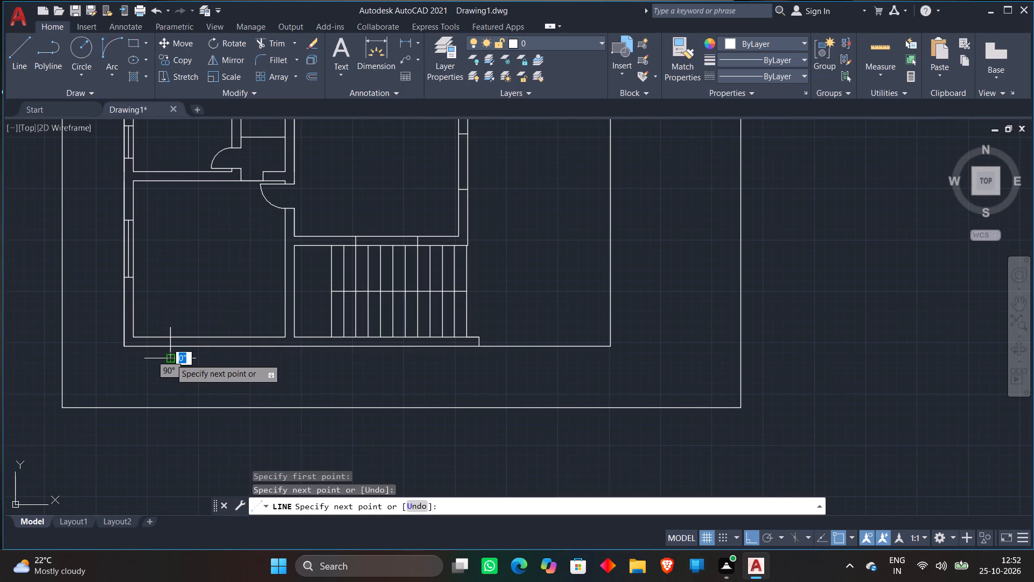
key("space")
left_click(17, 60)
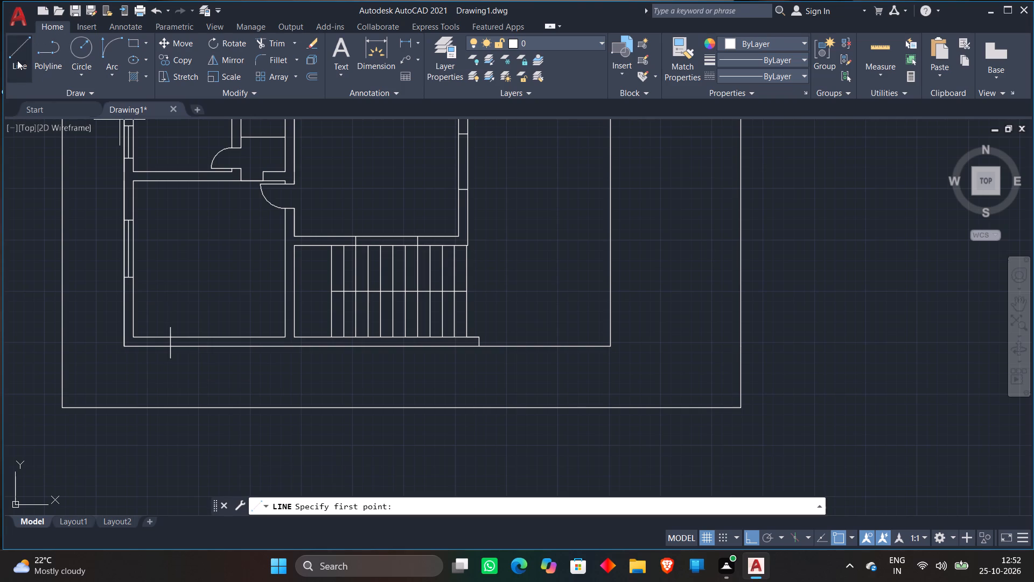
left_click(235, 322)
left_click(238, 365)
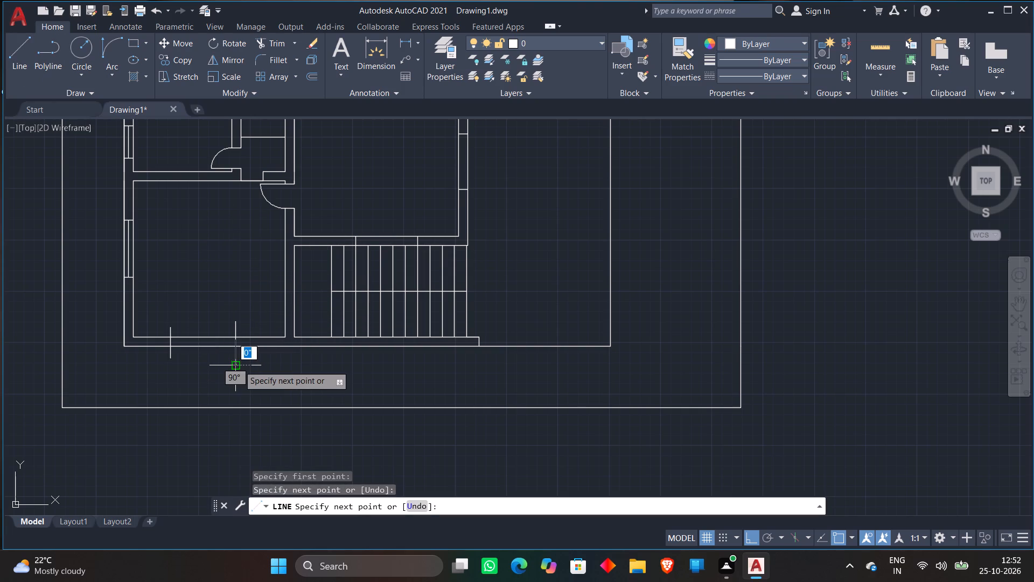
key("space")
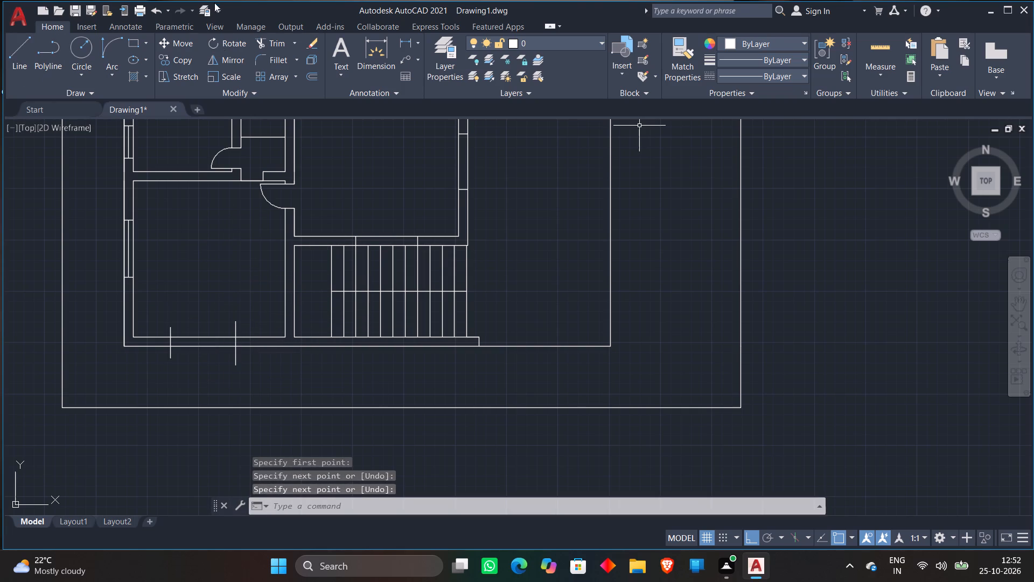
Trim both ends of the two window lines so they stay only within the bottom wall's thickness.
left_click(273, 39)
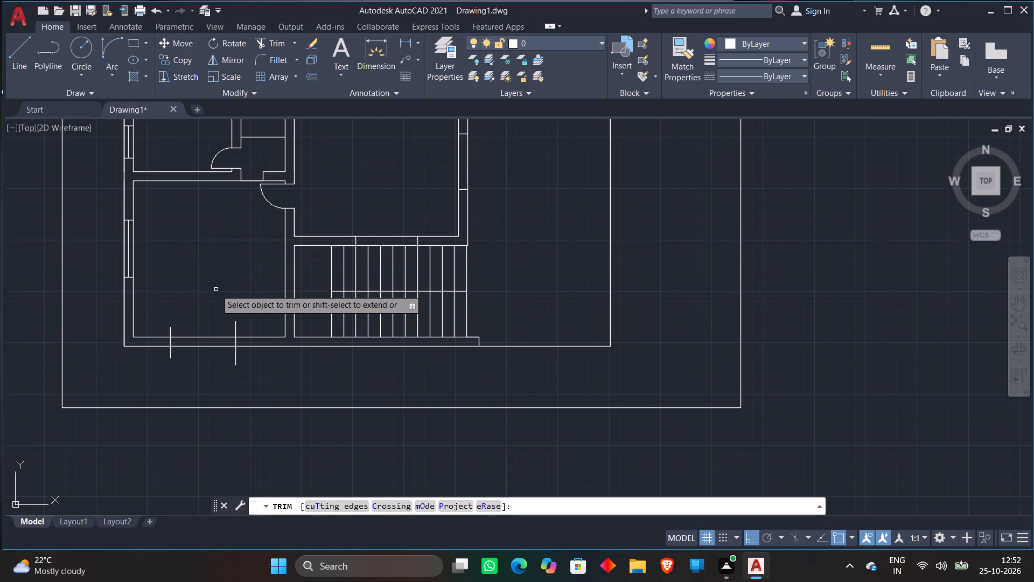
scroll(218, 333, "up", 2)
left_click(70, 341)
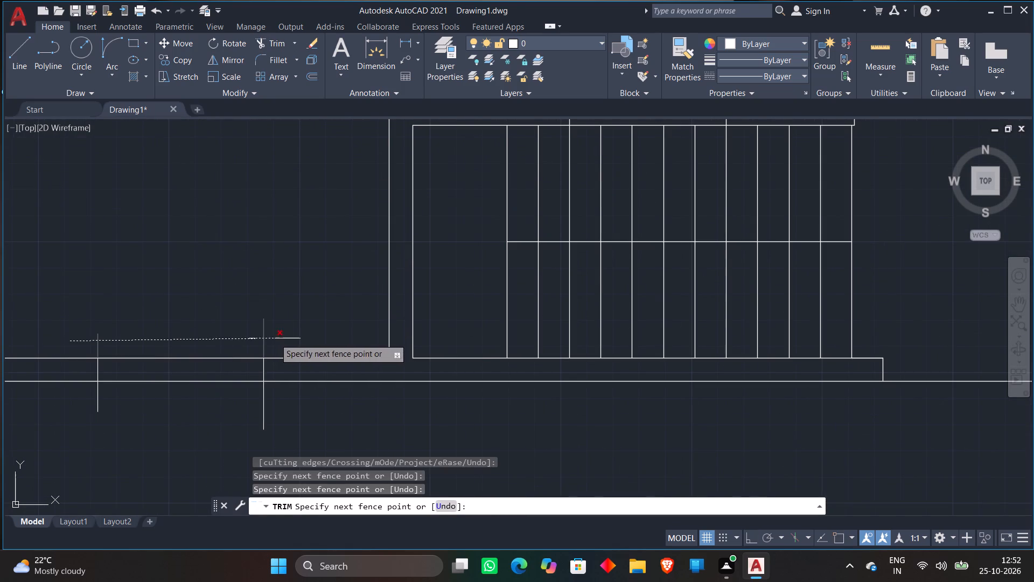
left_click(276, 338)
left_click(91, 400)
left_click(317, 415)
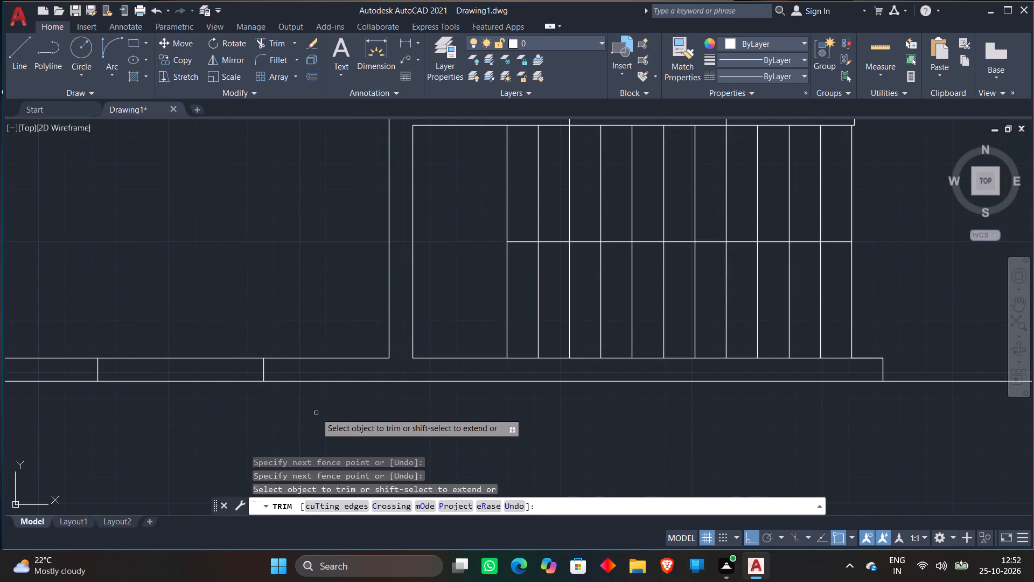
key("space")
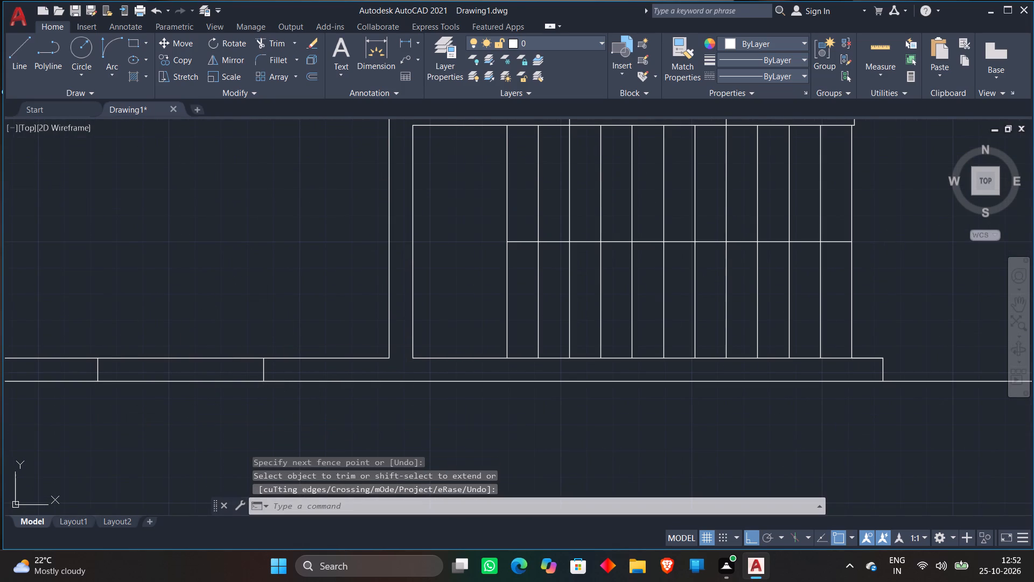
Extend the staircase room's inner left wall line and the leftmost stair tread line down to the outer bottom wall line.
left_click(295, 41)
left_click(285, 94)
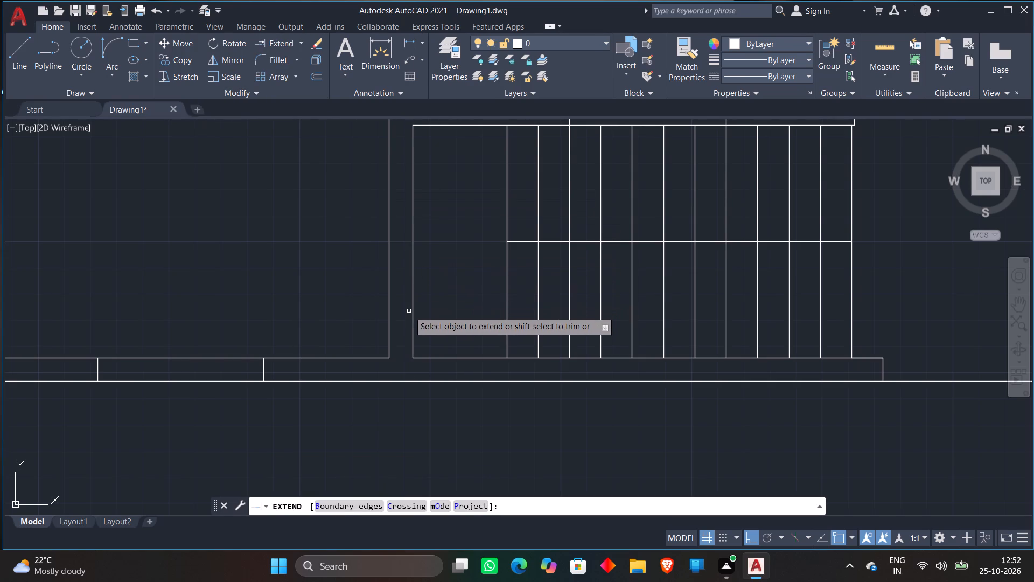
left_click(413, 308)
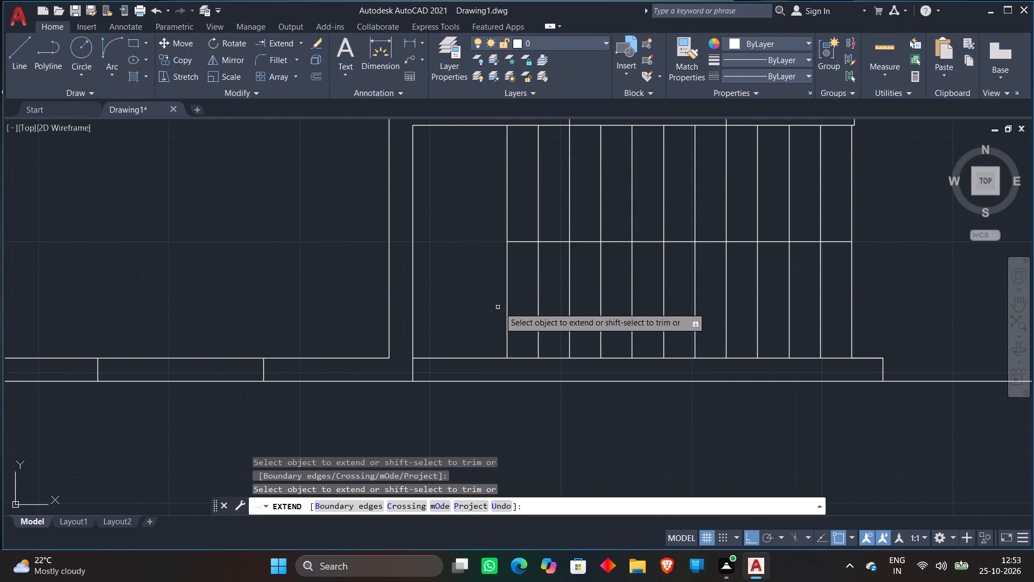
left_click(507, 310)
key("space")
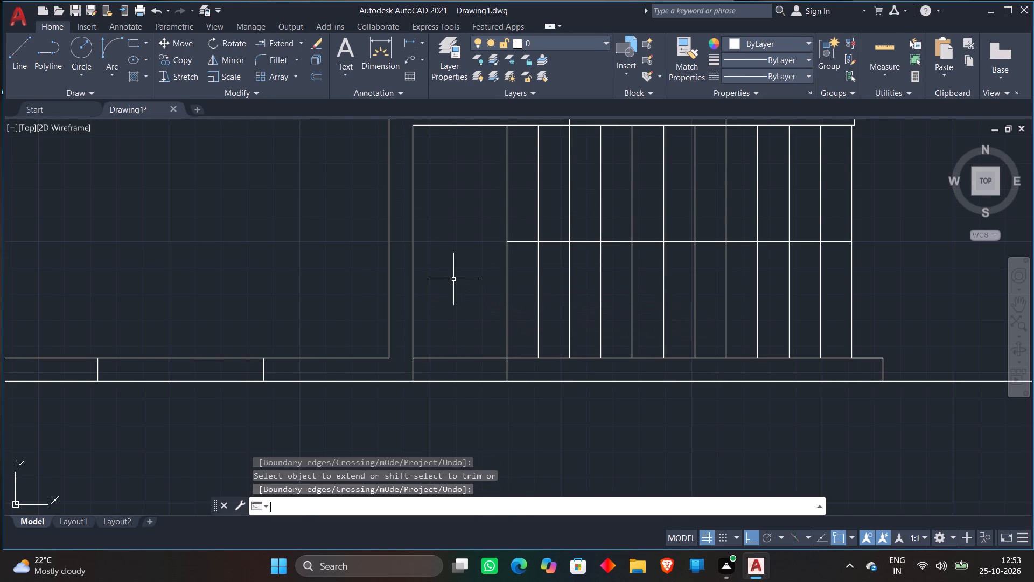
Draw a horizontal midpoint-to-midpoint glazing line in the bottom-wall window of the bottom-left room.
scroll(457, 266, "down", 2)
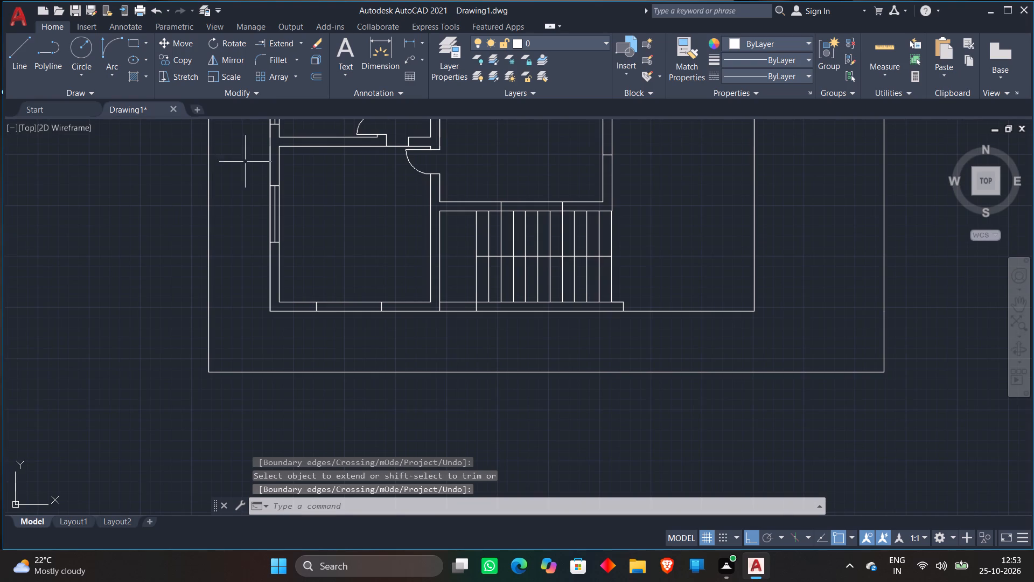
left_click(19, 57)
scroll(333, 307, "up", 2)
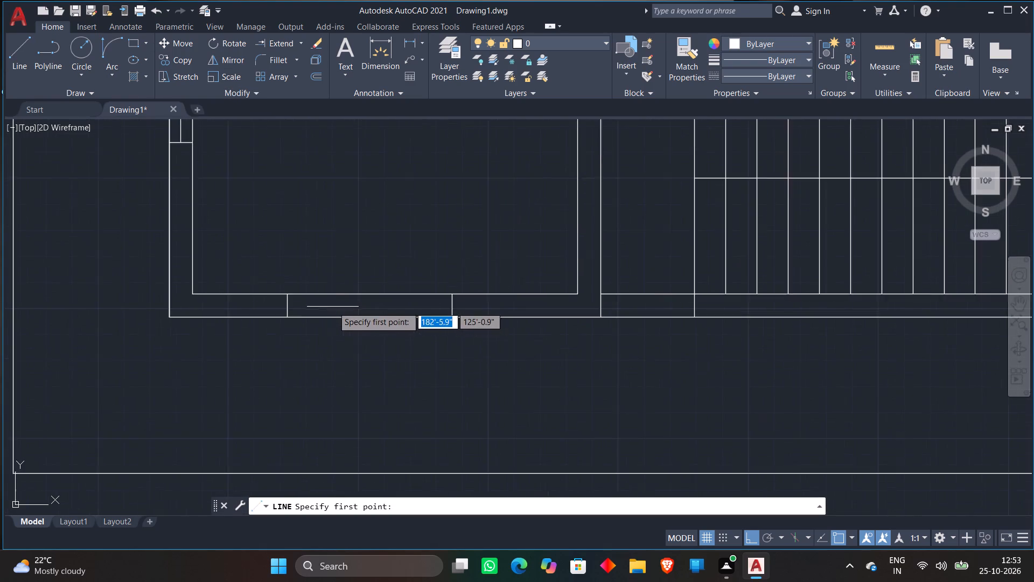
scroll(333, 307, "up", 1)
left_click(258, 306)
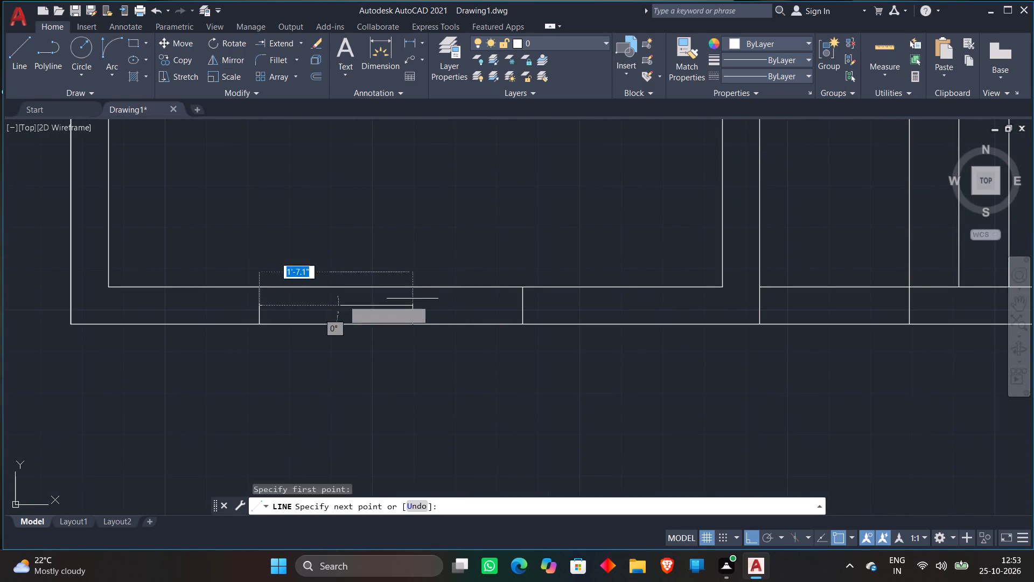
left_click(517, 306)
key("space")
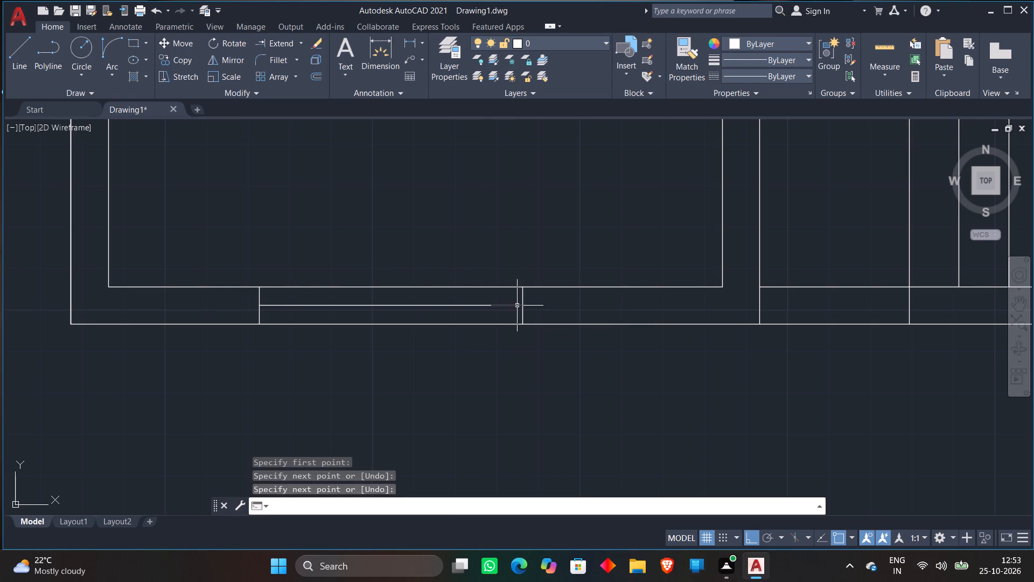
Extend the bottom-wall glazing line rightward through the wall to the leftmost stair tread line's extension, spanning the opening beside the stairs.
scroll(535, 323, "down", 2)
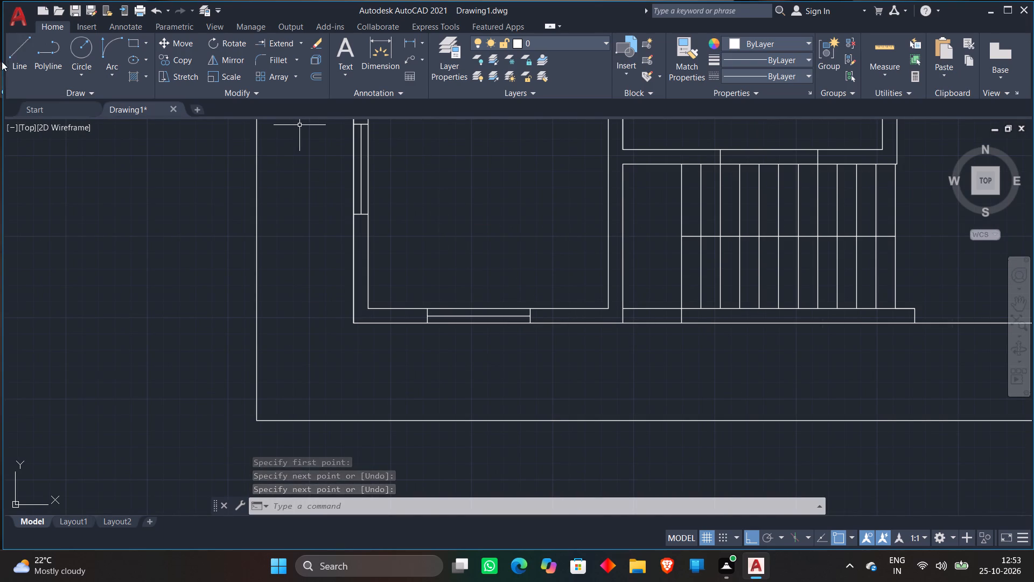
left_click(286, 43)
scroll(561, 182, "up", 1)
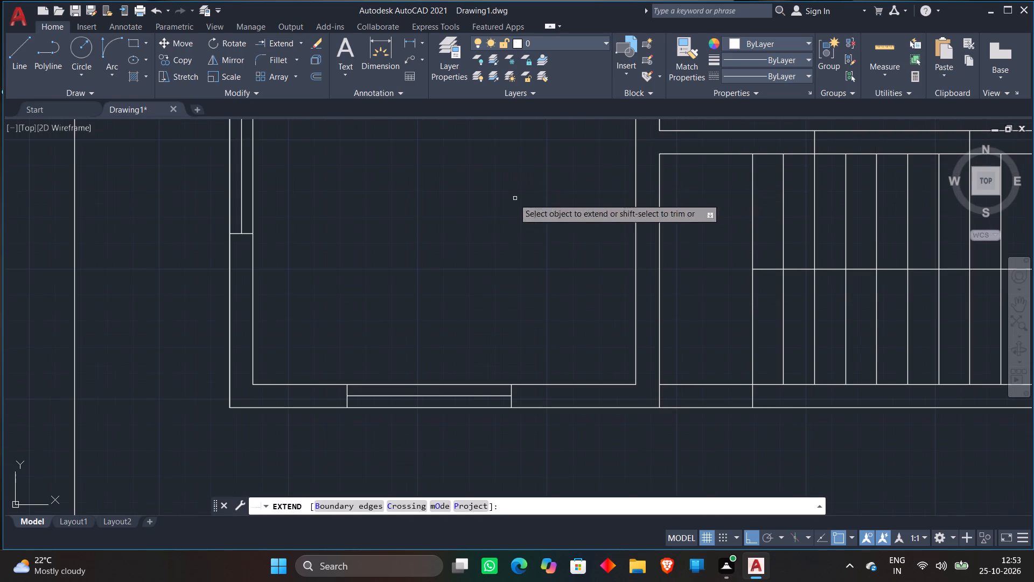
left_click(464, 397)
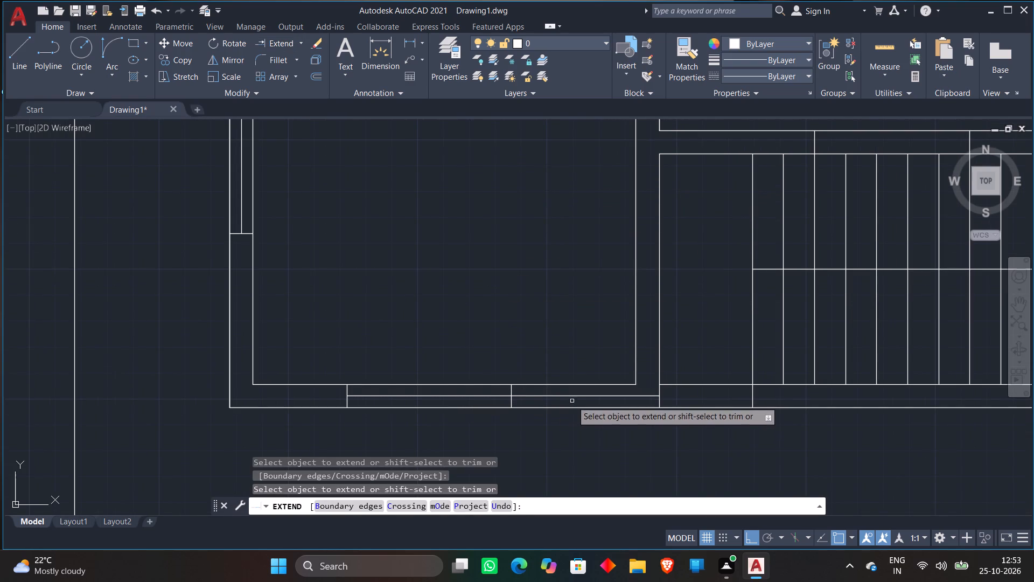
left_click(578, 397)
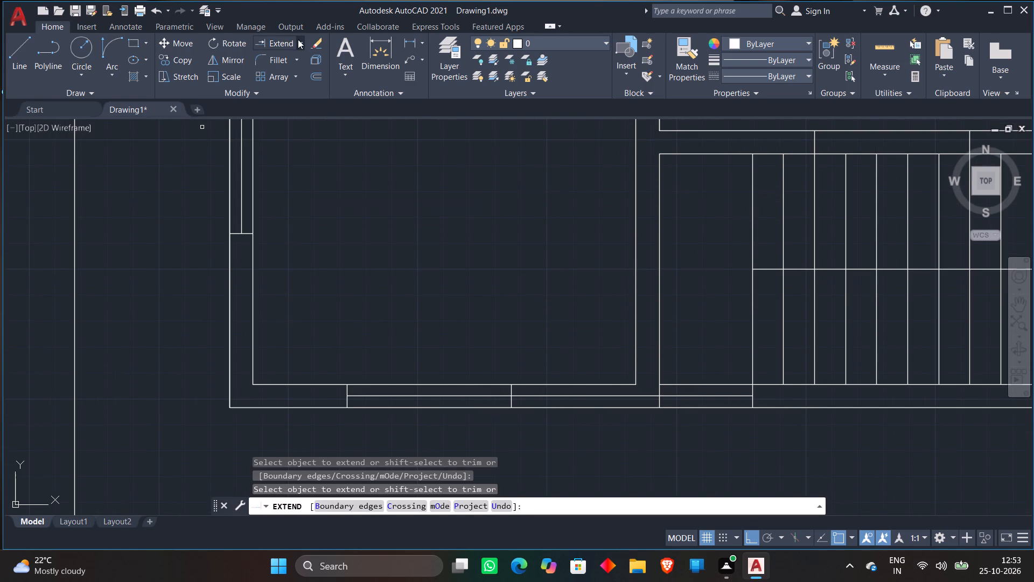
Trim away the glazing line between the bottom-left room's window and the opening beside the stairs.
left_click(301, 44)
left_click(281, 62)
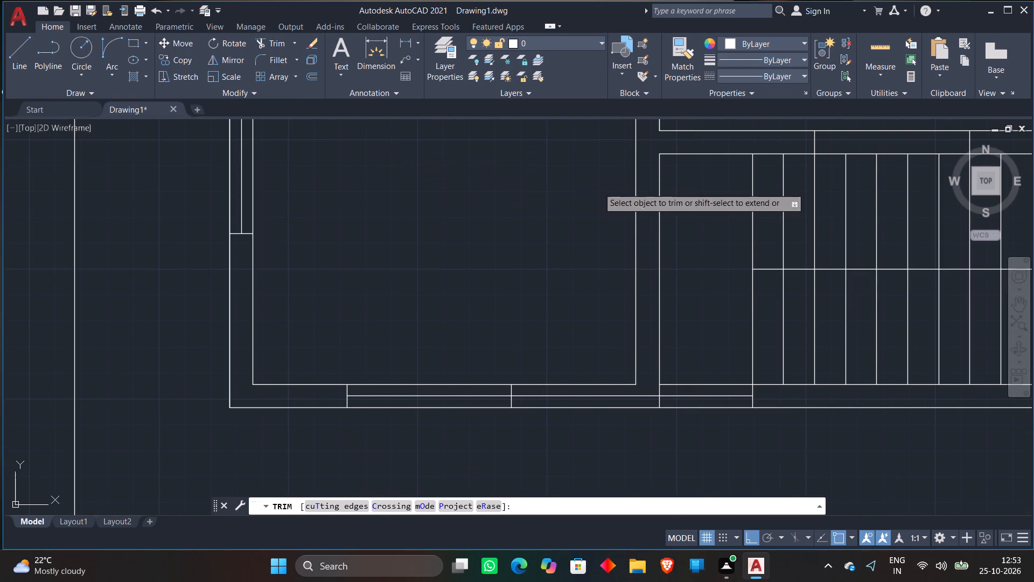
left_click(578, 389)
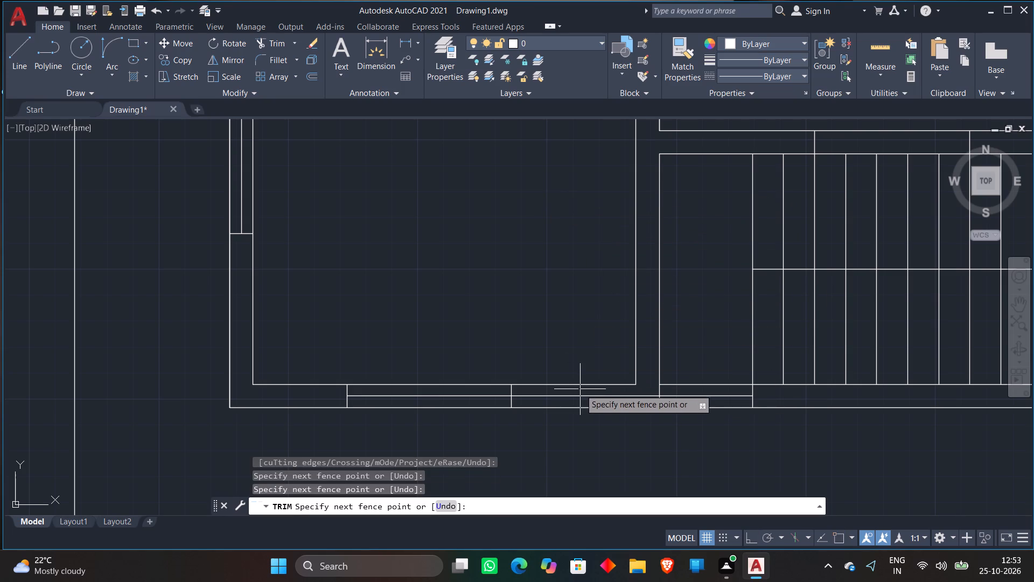
left_click(582, 401)
key("space")
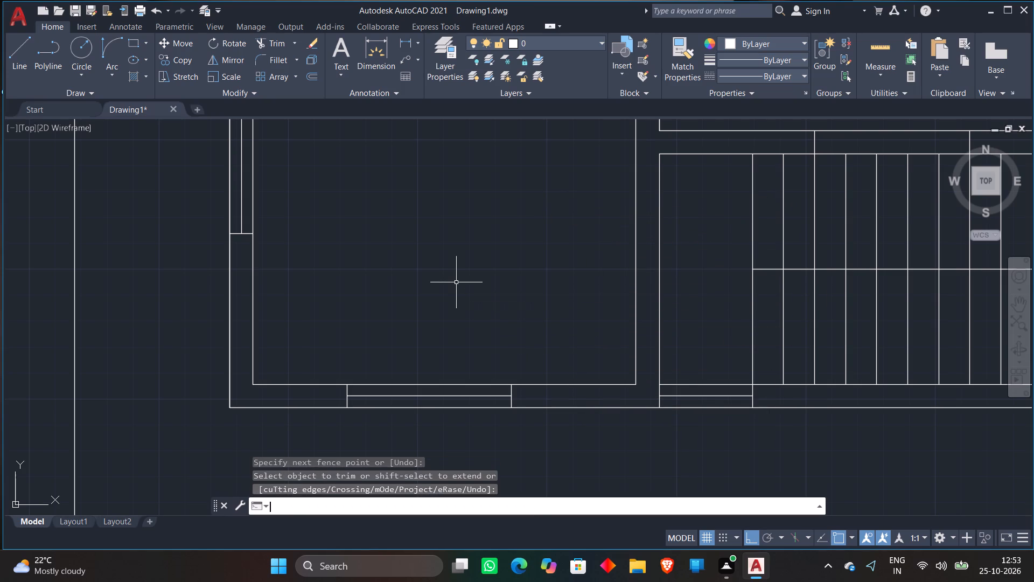
Draw a vertical midpoint-to-midpoint glazing line in the right-wall window of the room above the stairs.
scroll(456, 282, "down", 5)
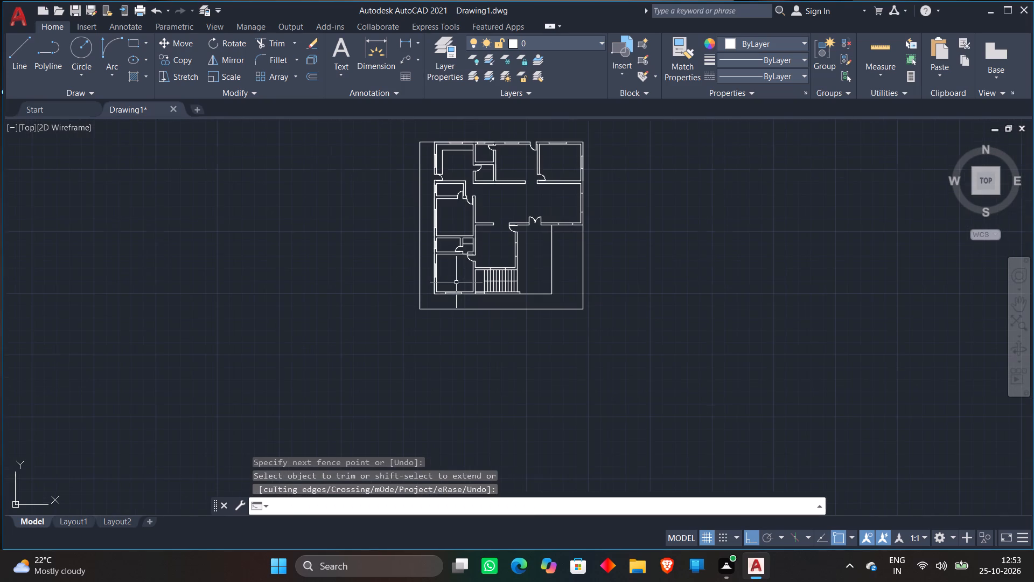
scroll(550, 242, "up", 2)
scroll(499, 230, "up", 1)
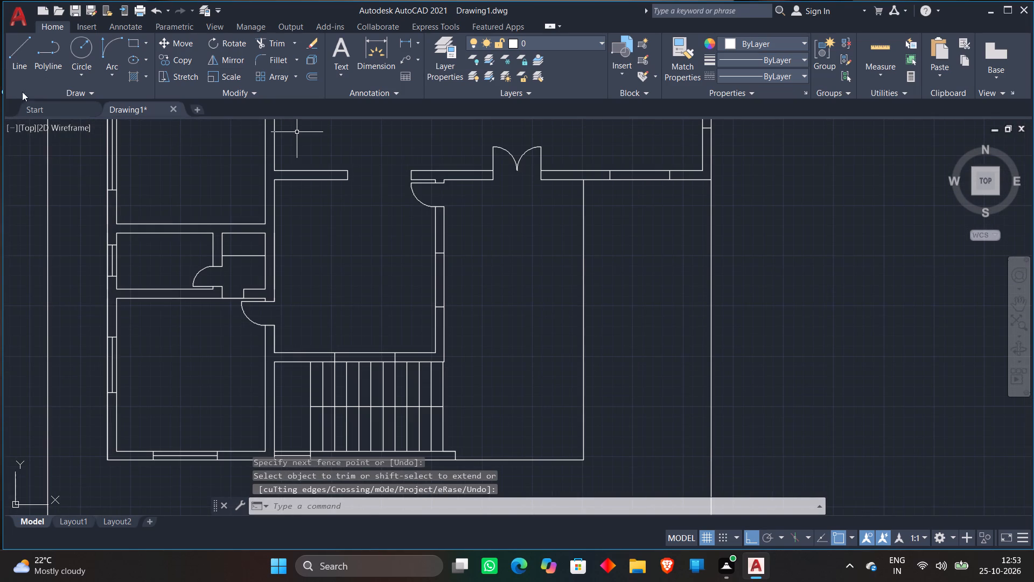
left_click(16, 57)
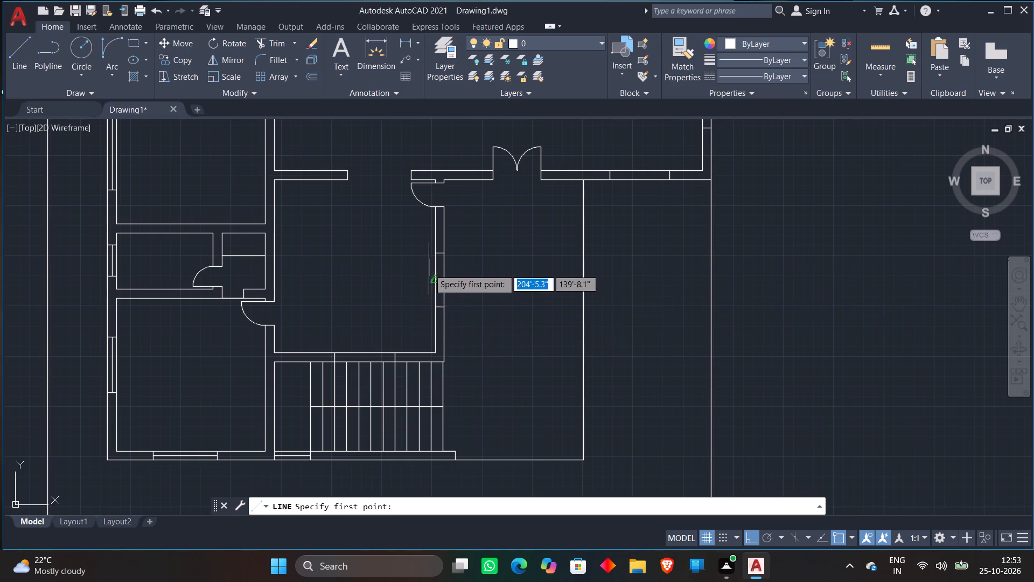
scroll(449, 253, "up", 2)
left_click(420, 251)
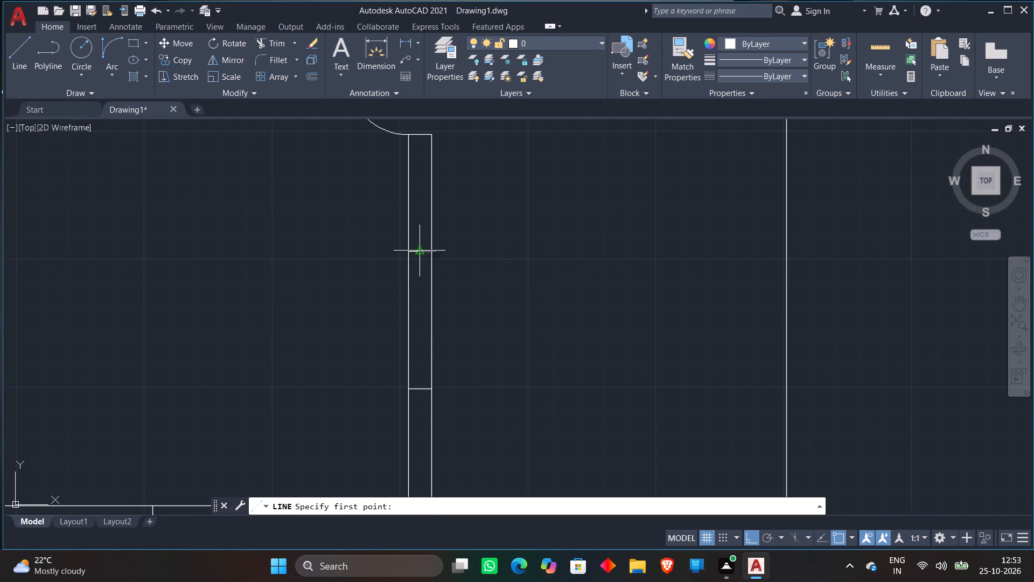
left_click(423, 386)
scroll(431, 341, "down", 3)
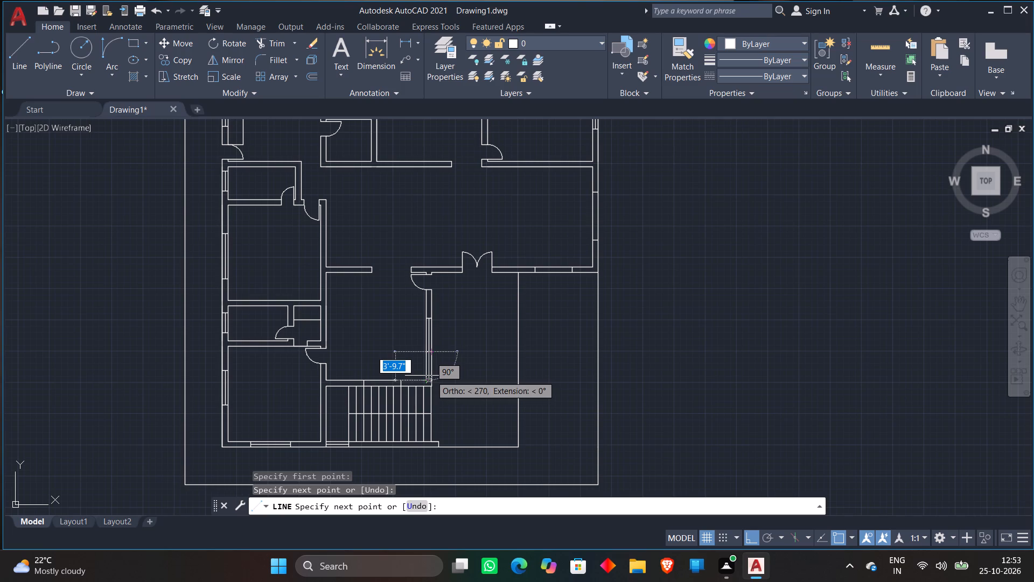
key("space")
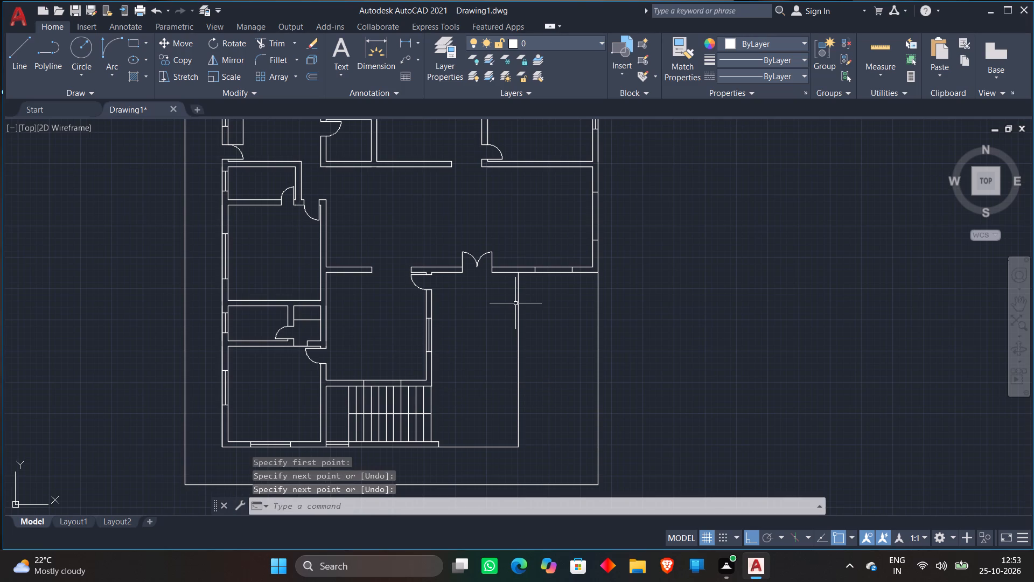
Offset the inner bottom wall line of the room above the stairs 4.5" downward into the wall.
key("o")
key("Return")
type("4.5\"")
key("Return")
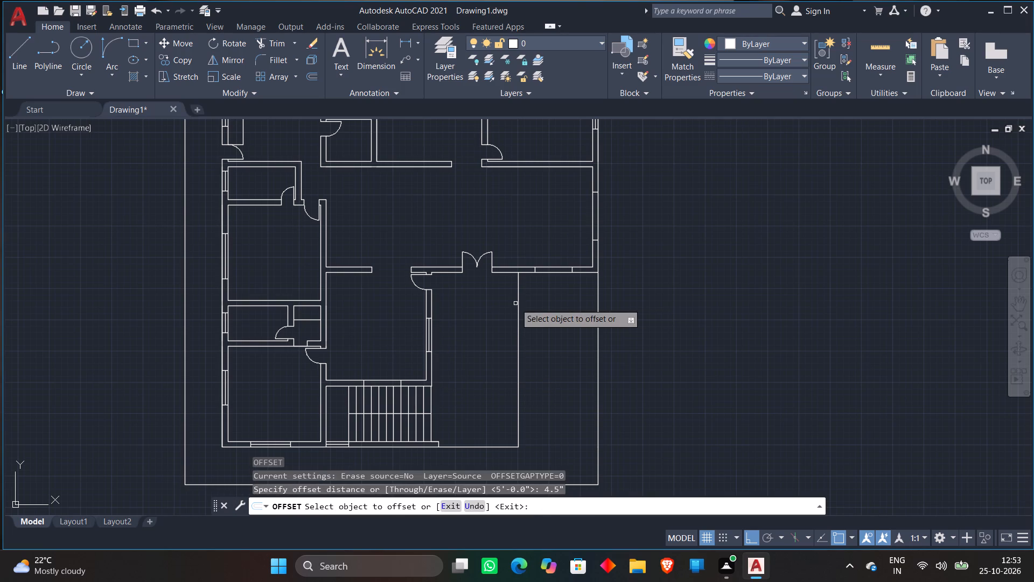
middle_click_drag(384, 345, 383, 310)
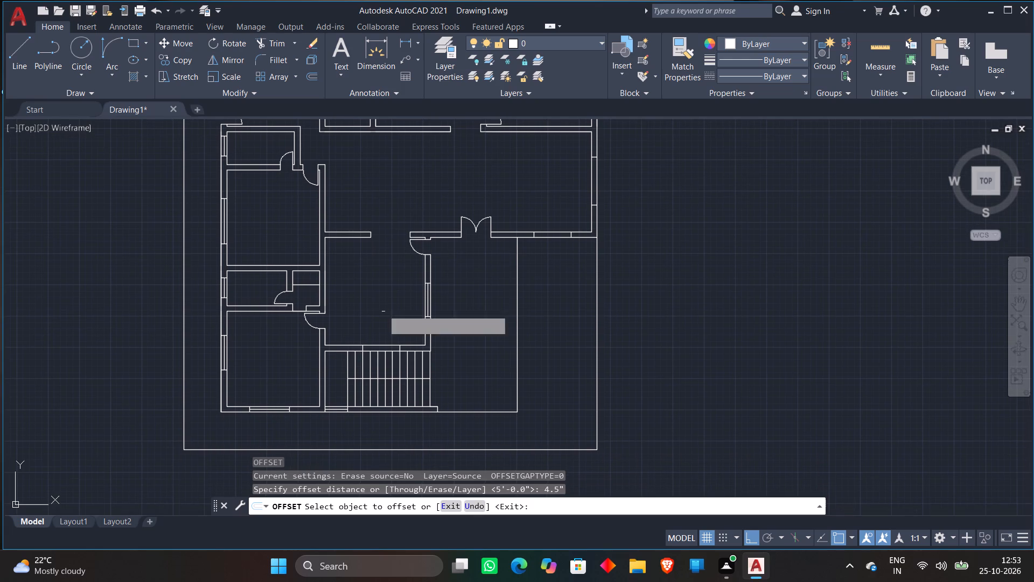
scroll(386, 350, "up", 2)
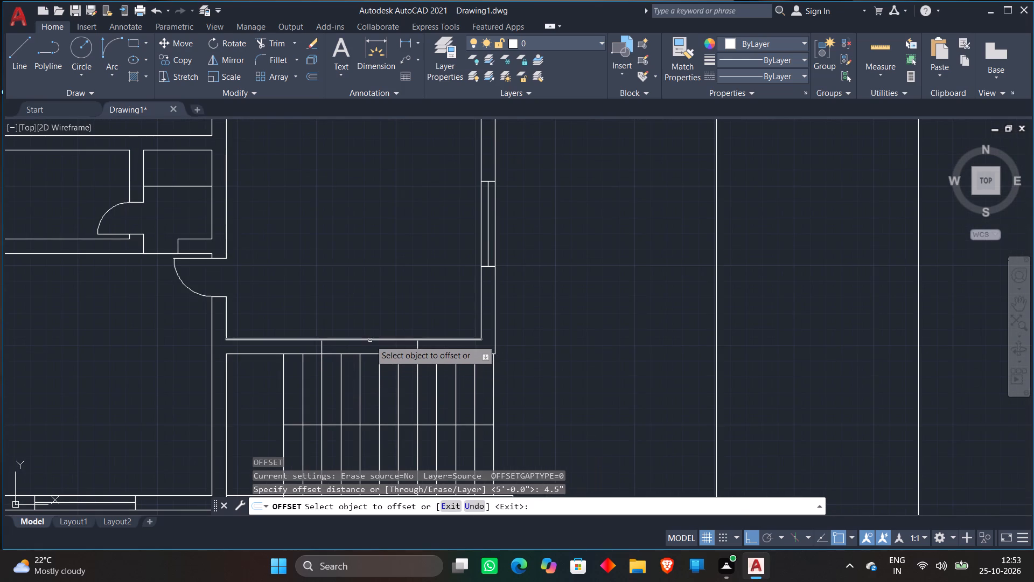
left_click(370, 340)
left_click(371, 348)
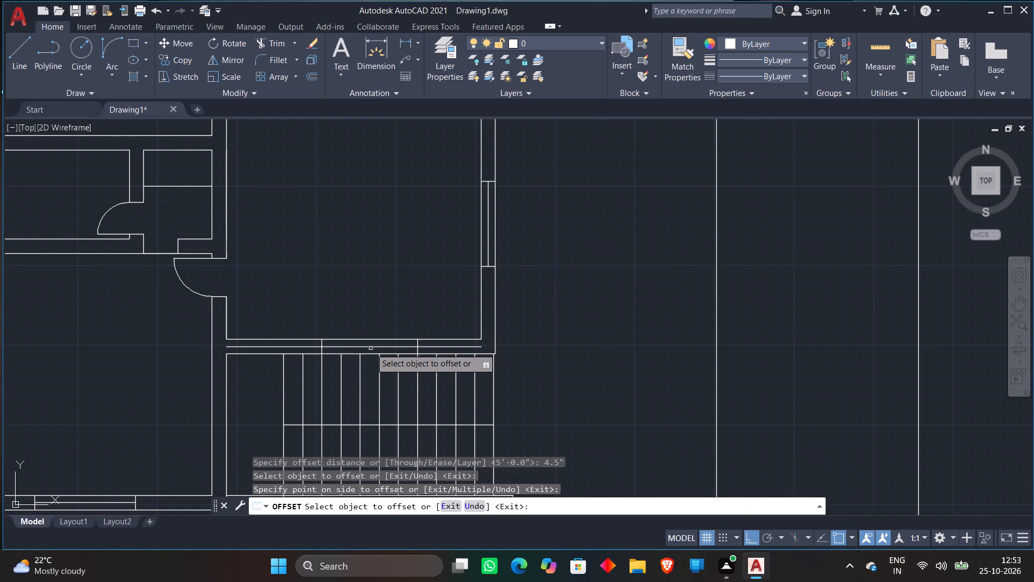
key("space")
Trim both ends of the offset line so the glazing line stays only within the window above the stairs.
scroll(361, 325, "up", 1)
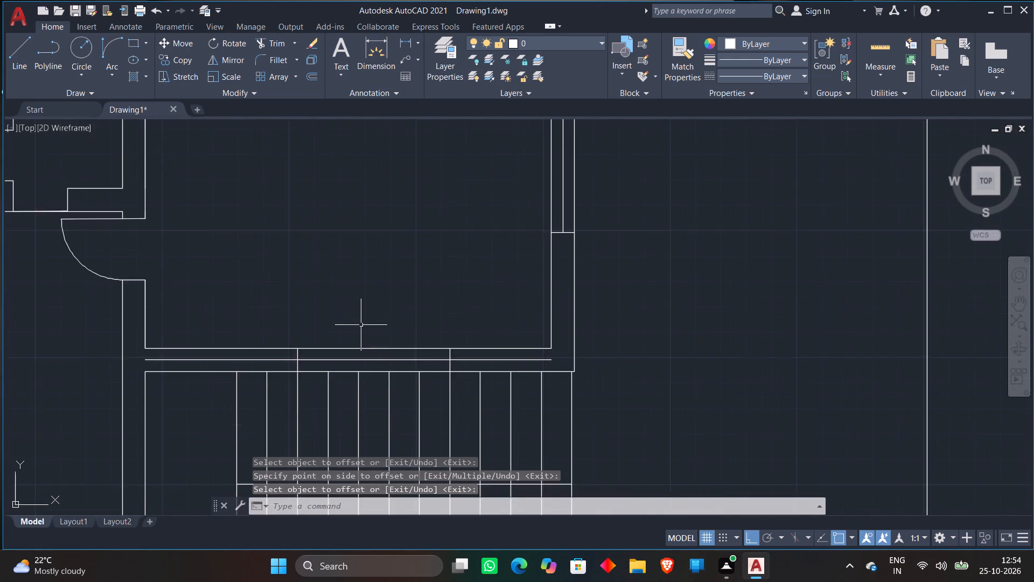
scroll(361, 324, "up", 1)
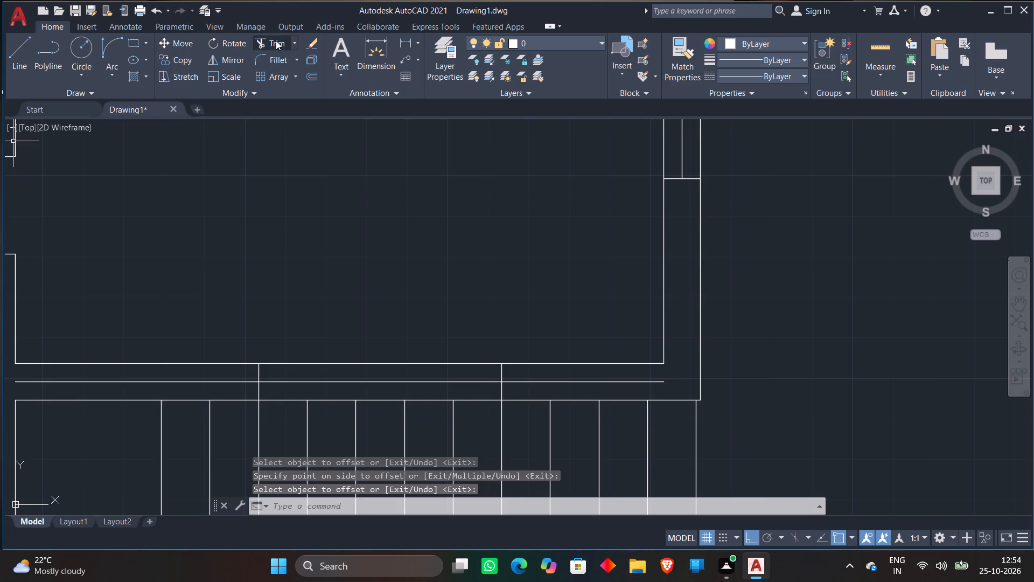
left_click(276, 40)
left_click(184, 384)
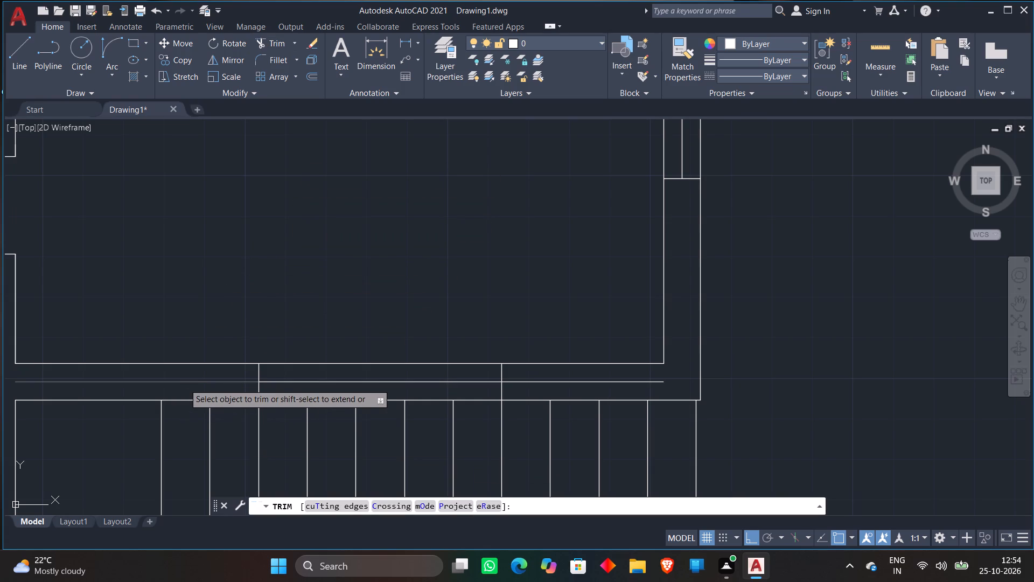
left_click(526, 382)
scroll(522, 258, "down", 1)
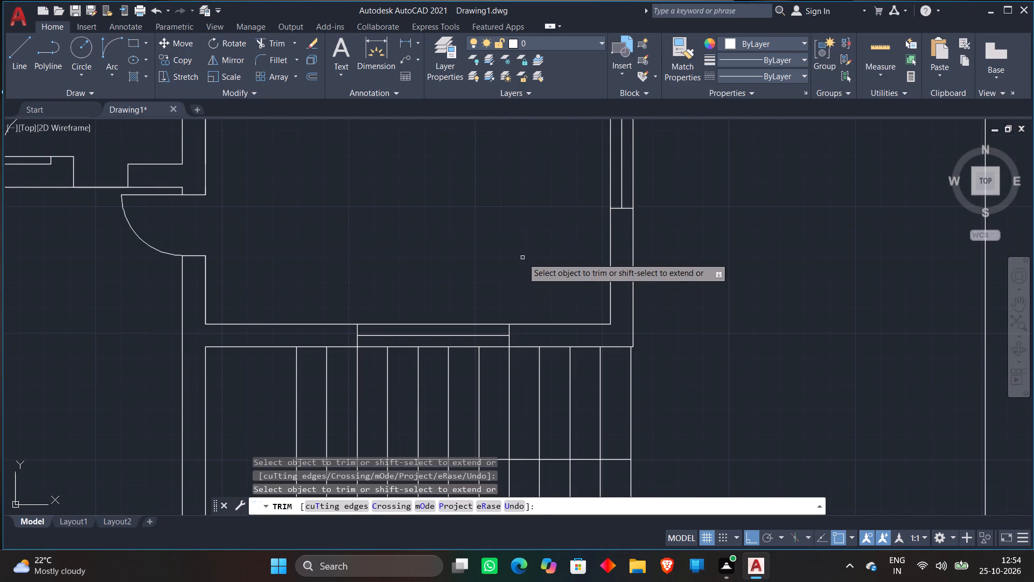
key("space")
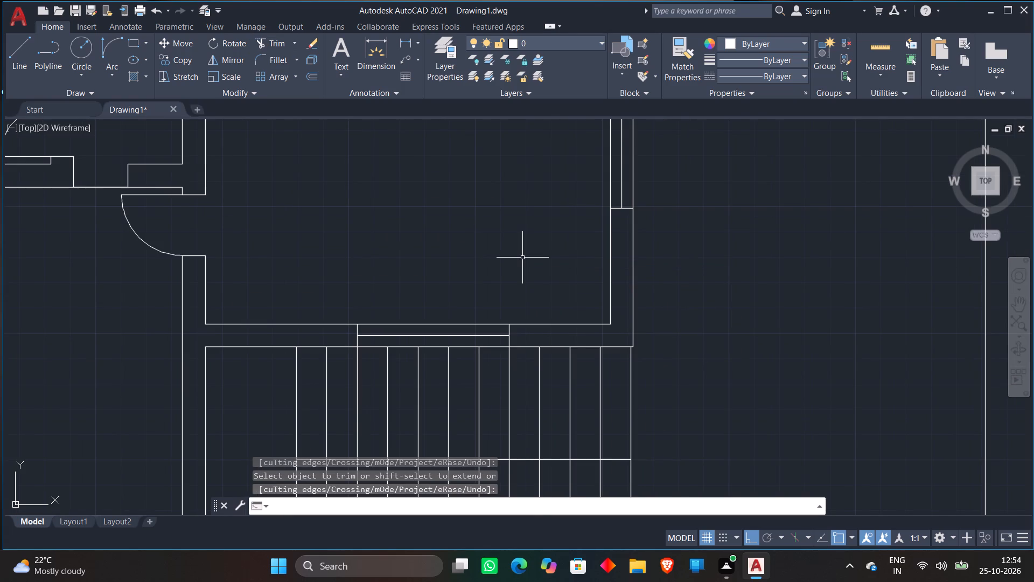
Draw a horizontal midpoint-to-midpoint glazing line in the hall's bottom-wall window, right of the double door.
scroll(511, 222, "down", 2)
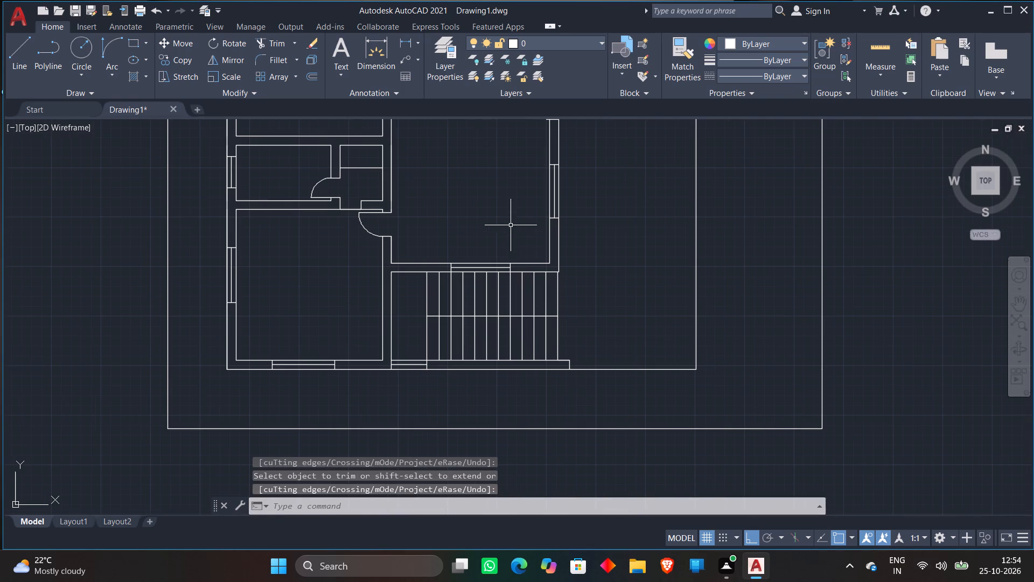
middle_click_drag(490, 224, 418, 293)
scroll(419, 293, "down", 2)
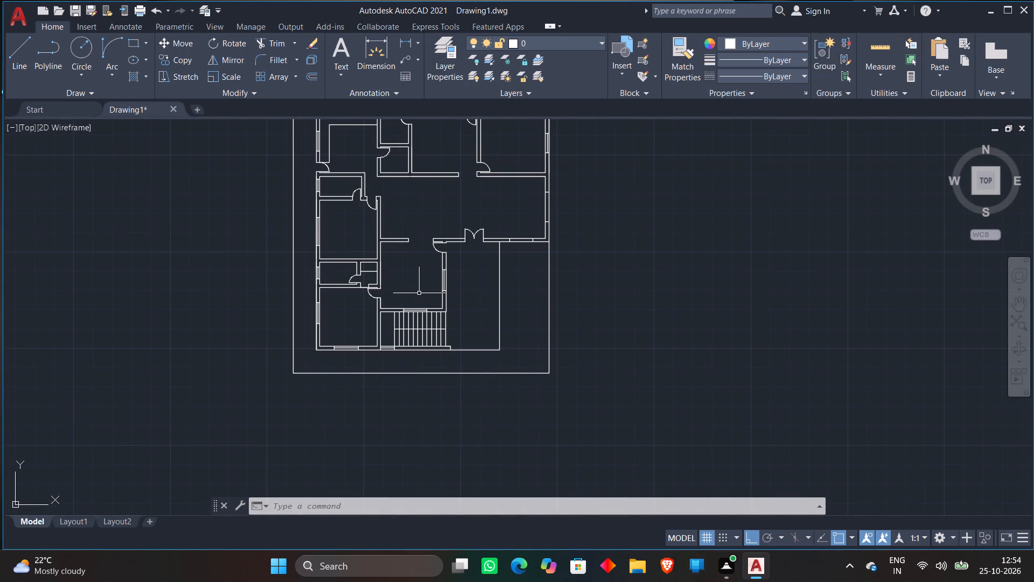
scroll(516, 221, "up", 1)
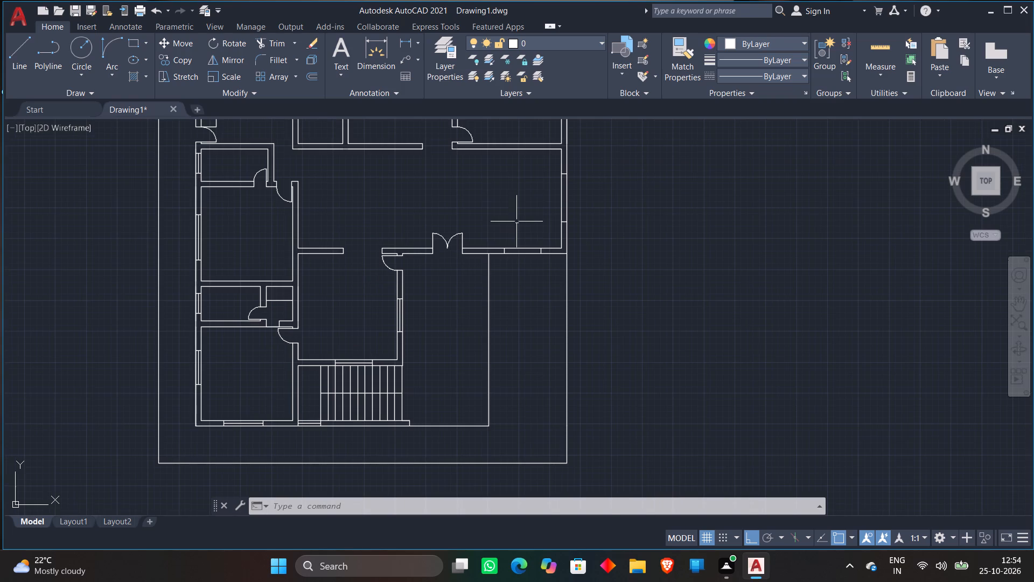
middle_click_drag(508, 224, 410, 256)
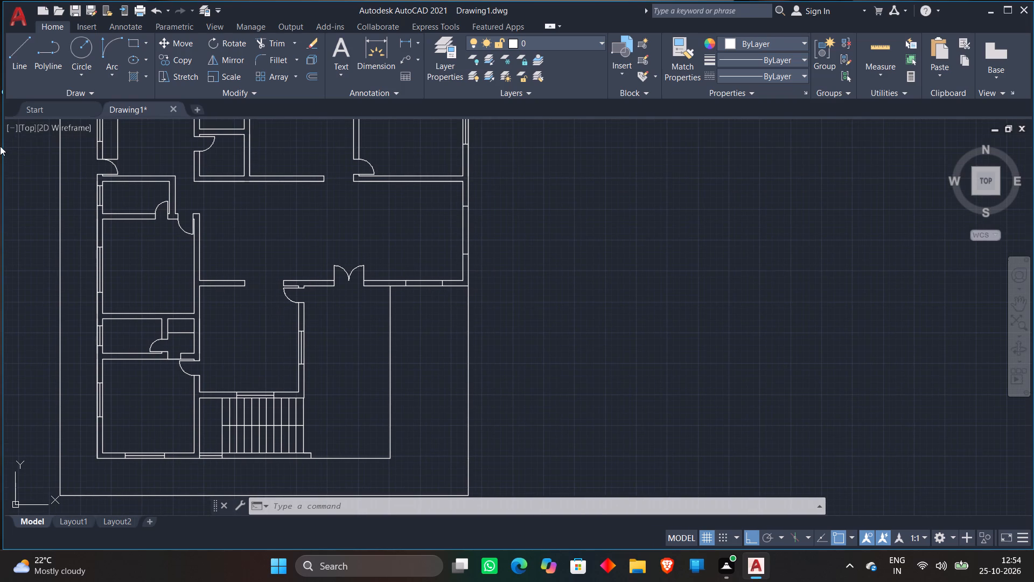
left_click(16, 53)
scroll(422, 275, "up", 3)
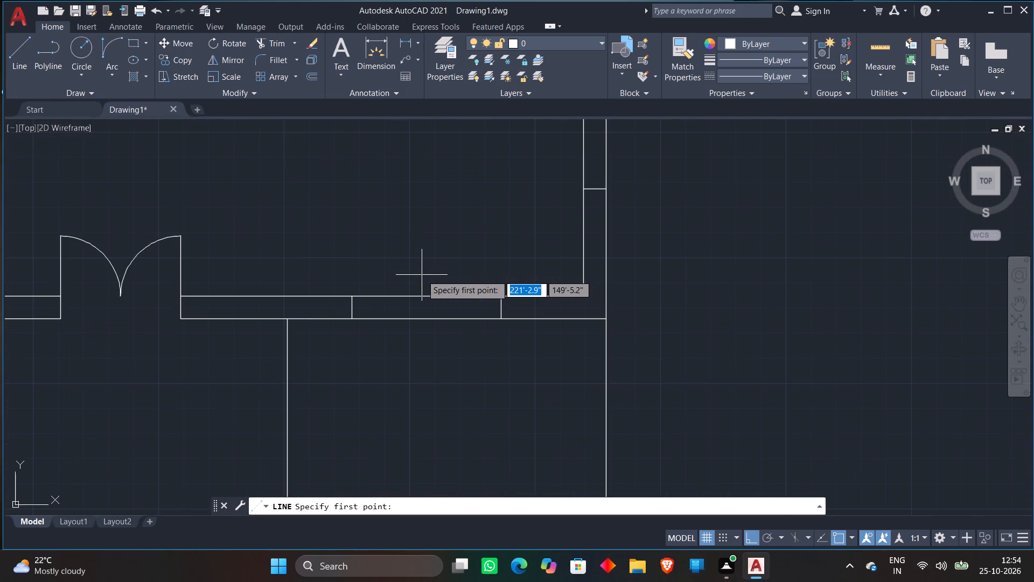
middle_click_drag(422, 275, 355, 220)
scroll(368, 240, "up", 1)
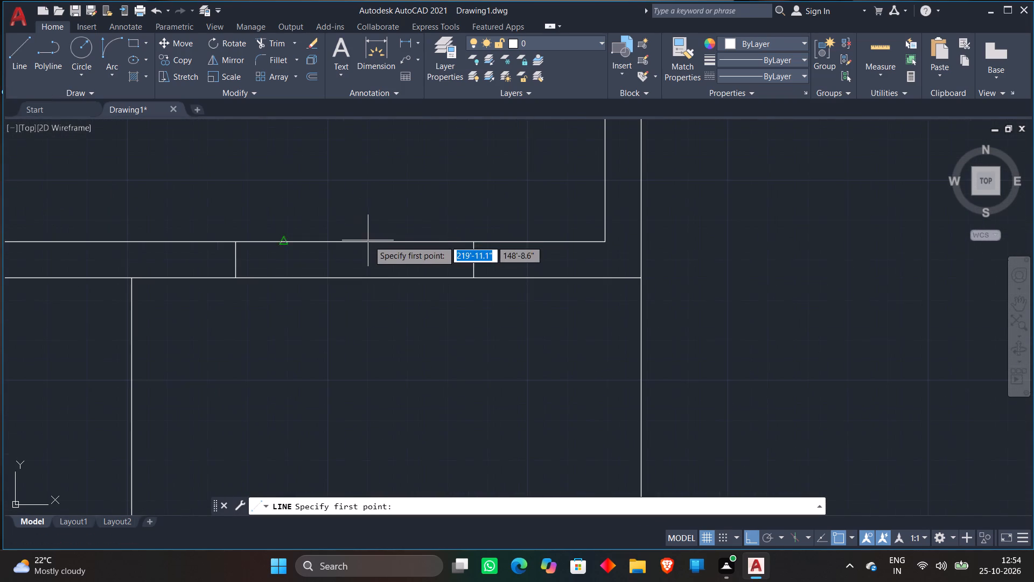
left_click(233, 261)
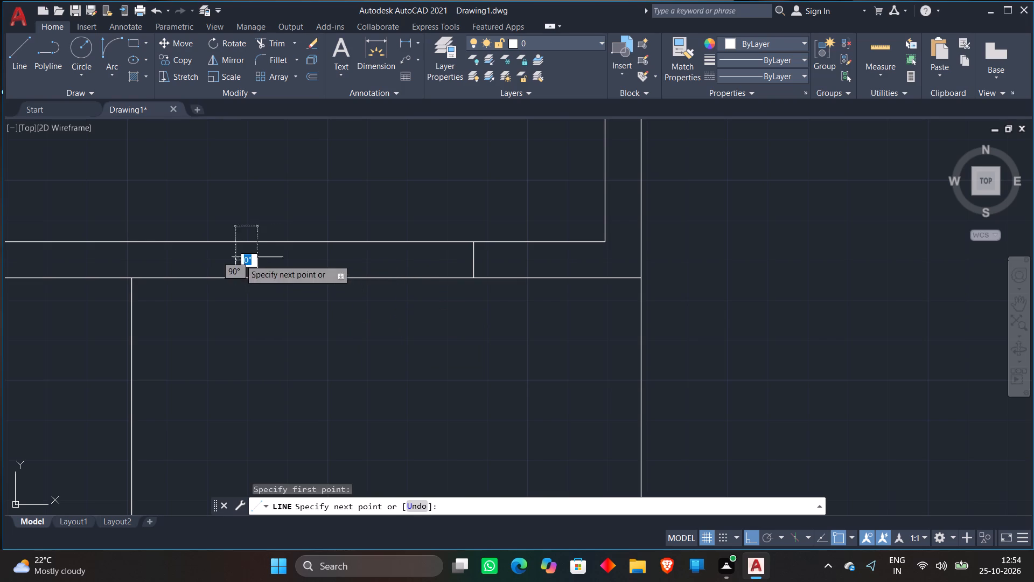
left_click(472, 260)
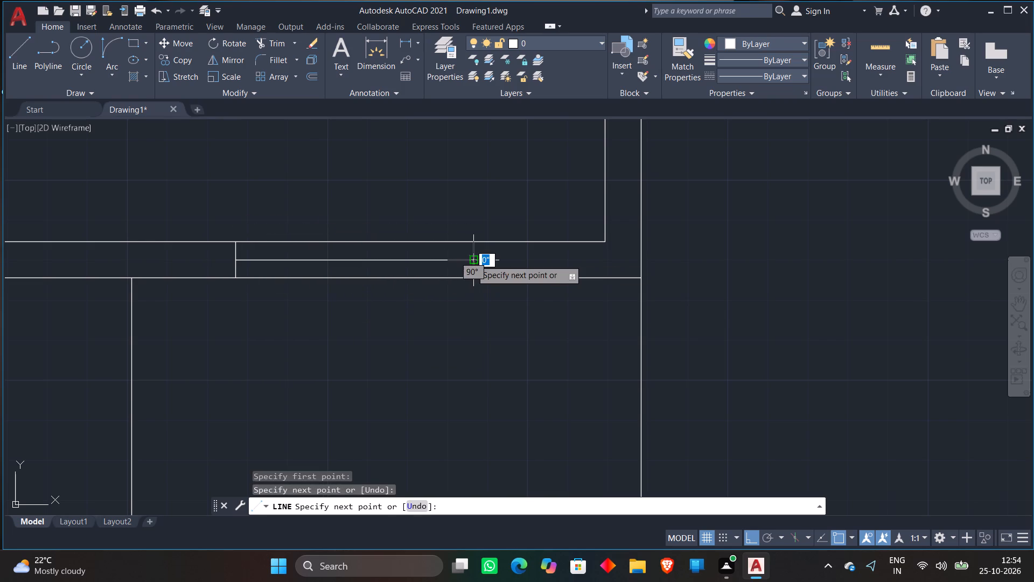
key("space")
Draw a vertical midpoint-to-midpoint glazing line in the window of the hall's right outer wall.
scroll(490, 252, "down", 1)
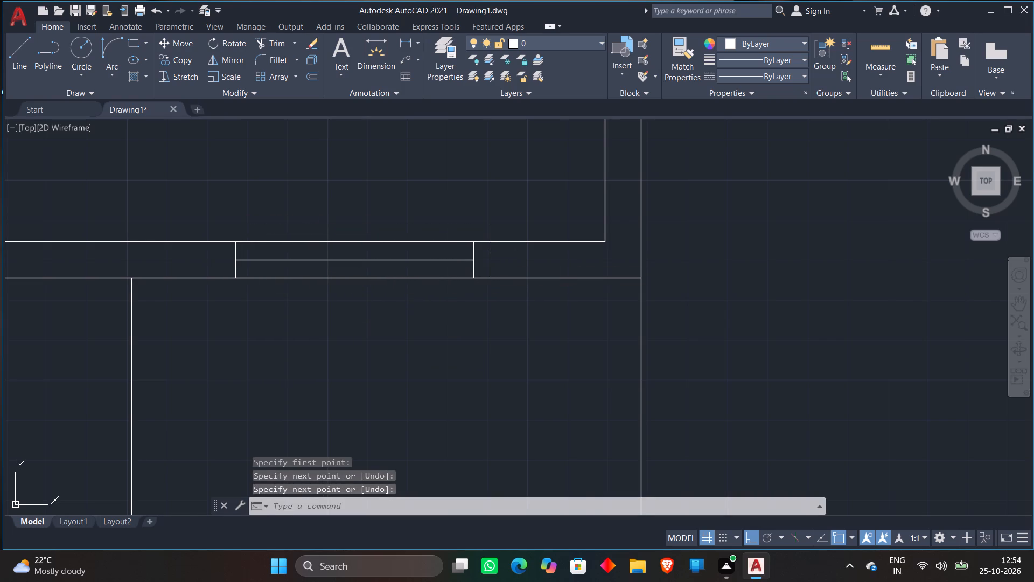
scroll(490, 202, "down", 1)
middle_click_drag(497, 168, 375, 220)
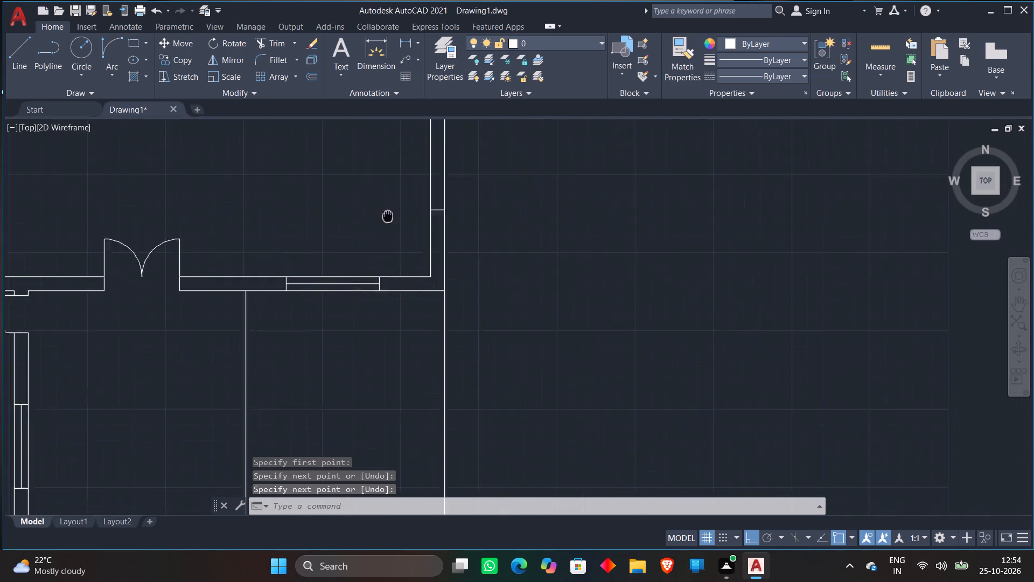
middle_click_drag(375, 220, 307, 243)
left_click(19, 56)
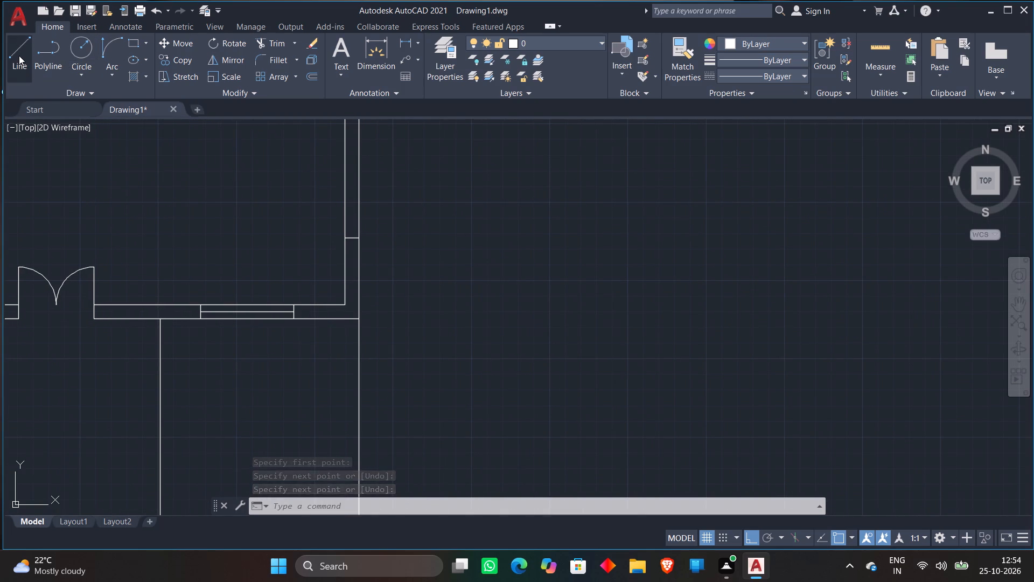
scroll(194, 248, "down", 1)
scroll(288, 163, "up", 1)
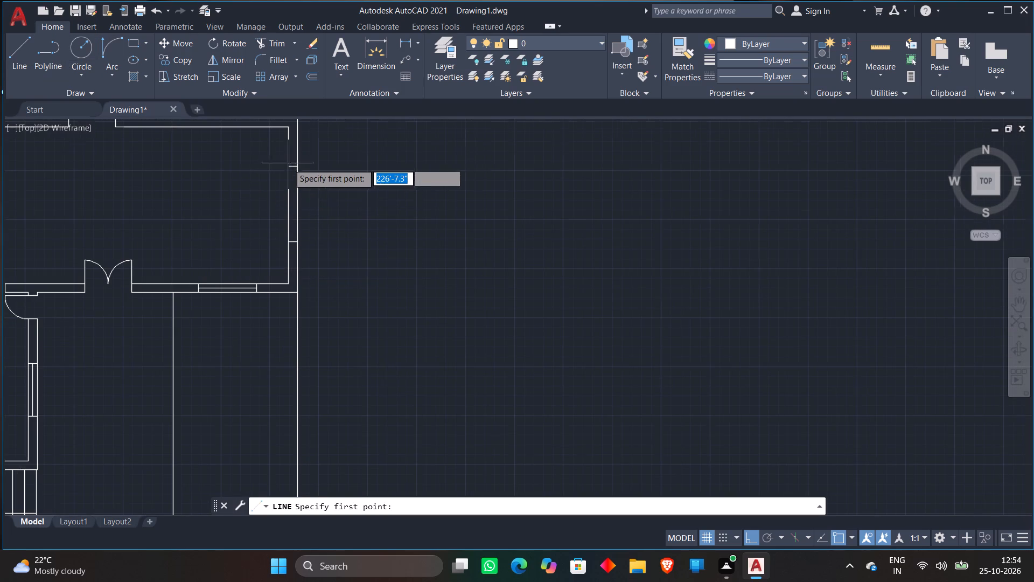
left_click(295, 166)
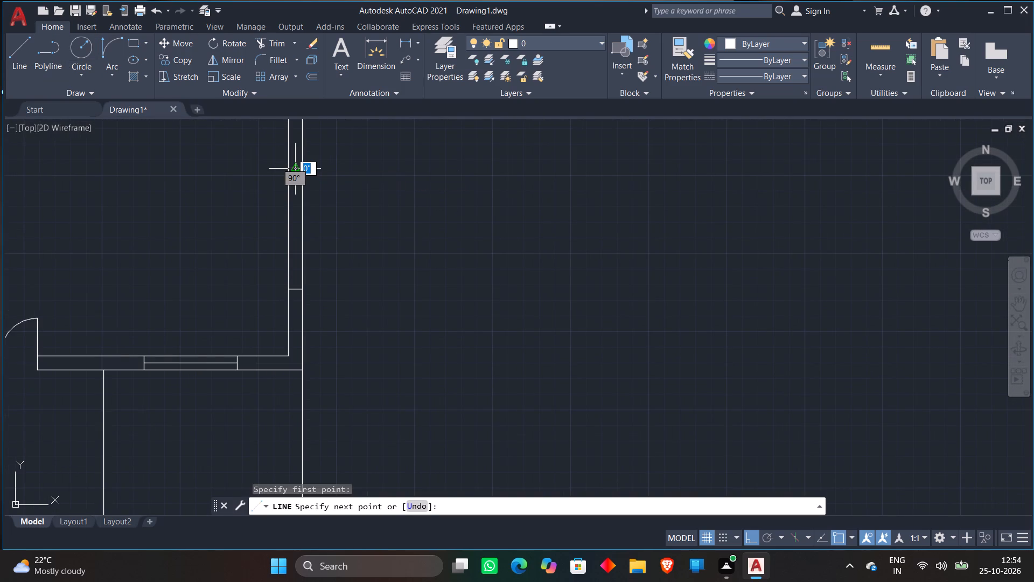
left_click(294, 288)
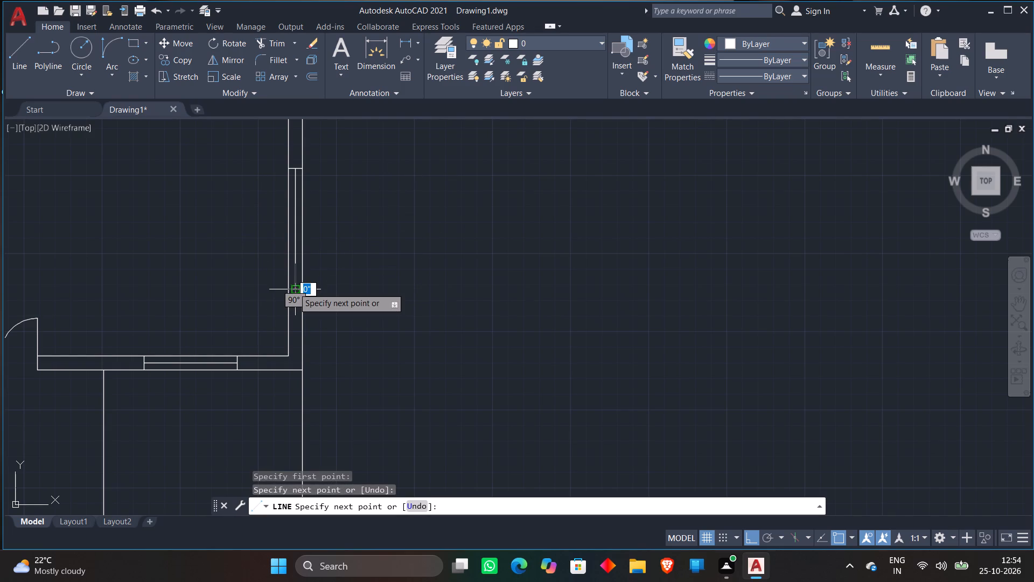
key("space")
Start single-line text in the empty space left of the floor plan, with height 1 and rotation angle 0.
scroll(315, 282, "down", 3)
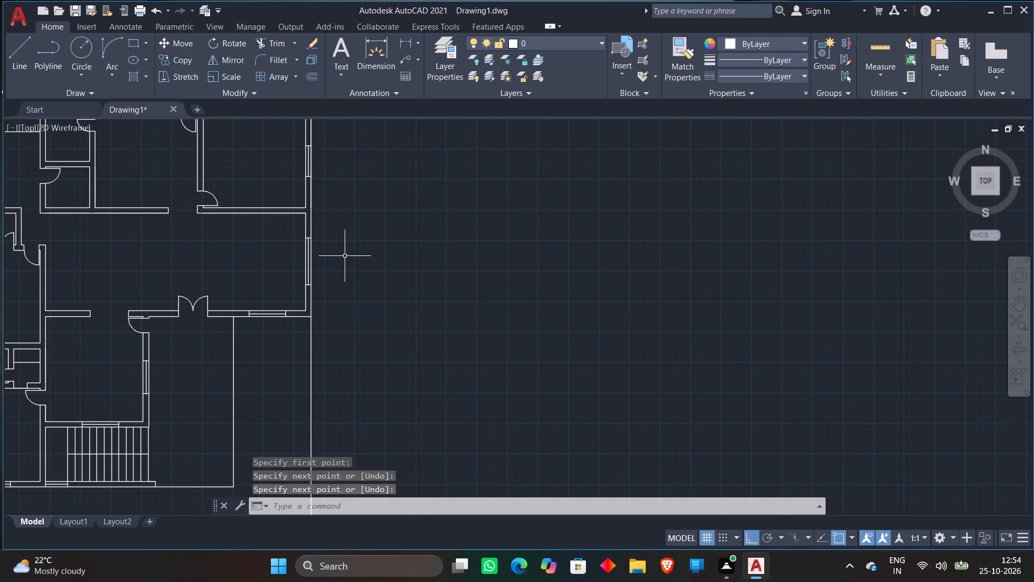
scroll(294, 199, "up", 1)
scroll(294, 199, "down", 1)
middle_click_drag(191, 273, 235, 258)
scroll(253, 192, "up", 1)
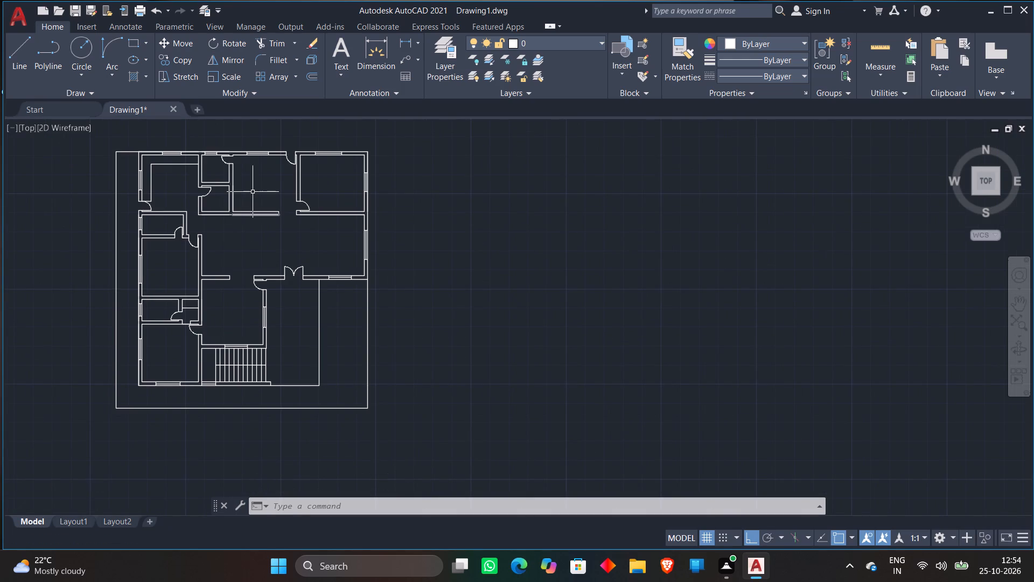
type("TEXT")
key("Return")
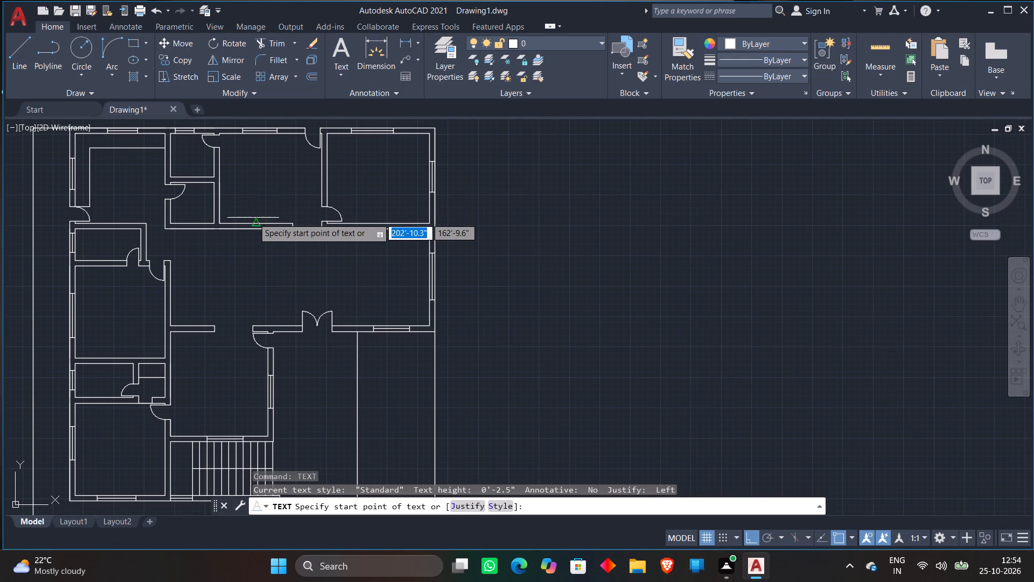
scroll(255, 218, "down", 2)
left_click(76, 232)
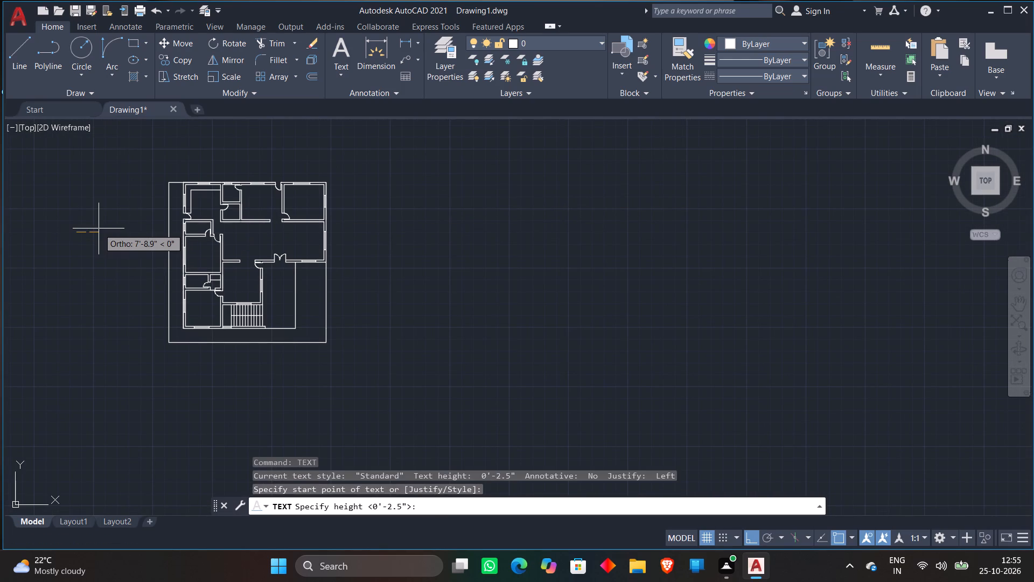
middle_click_drag(99, 228, 178, 238)
key("1")
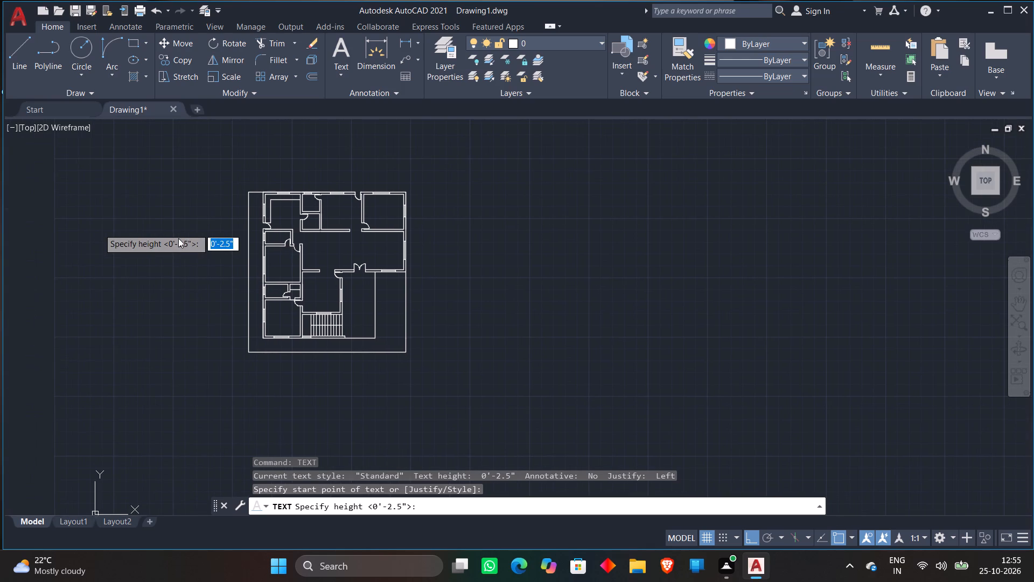
key("Return")
key("0")
key("Return")
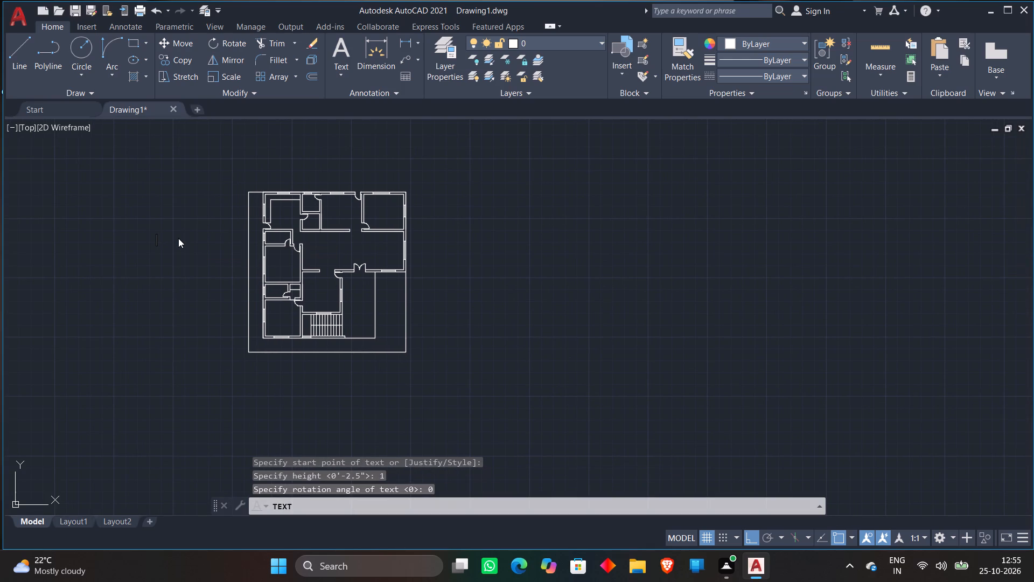
Write the kitchen label as two text lines: KITCHEN and 12'4"X12'4".
type("KITCHE")
key("n")
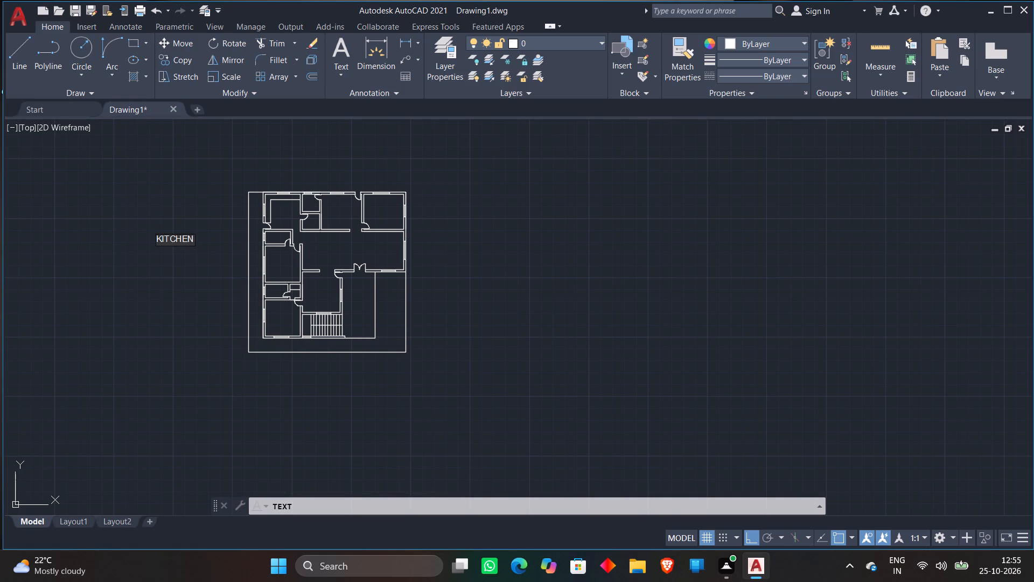
key("Return")
type("12'4")
key("shift+quotedbl")
key("x")
type("12'")
type("4\"")
key("Return")
Add the toilet label below the kitchen size as two lines: TOILET and 6'X6'.
type("TOILET")
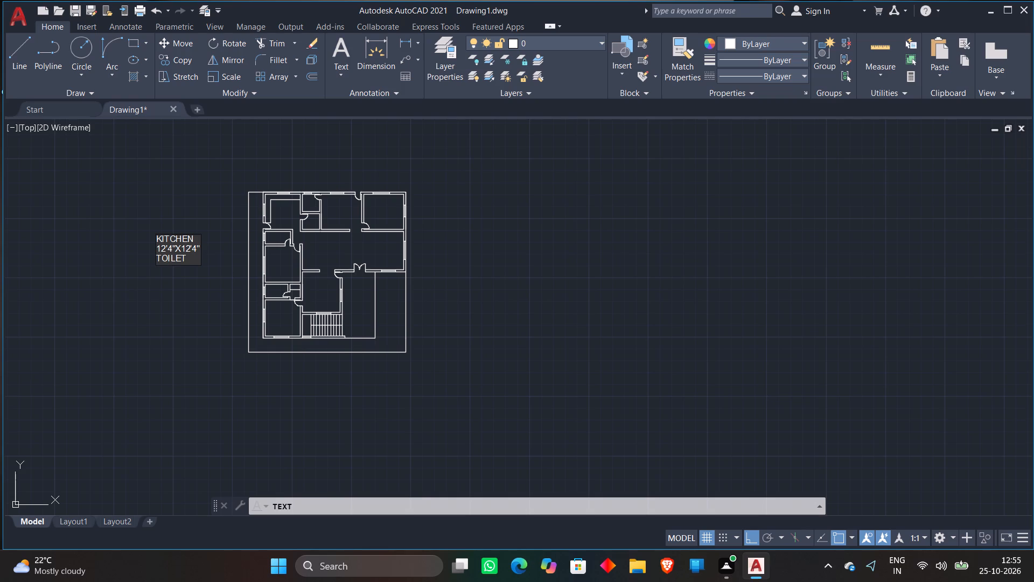
key("Return")
type("6'")
key("x")
type("6'")
key("Return")
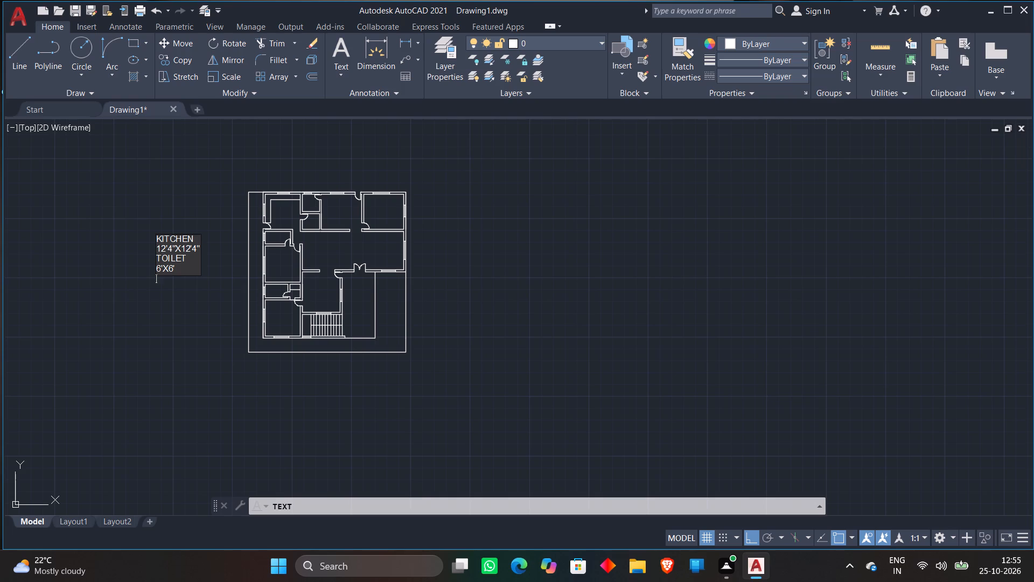
Add the store label below the toilet size as two lines: STORE and 6'X5'4".
type("STORE")
key("Return")
type("6'X")
type("5'4")
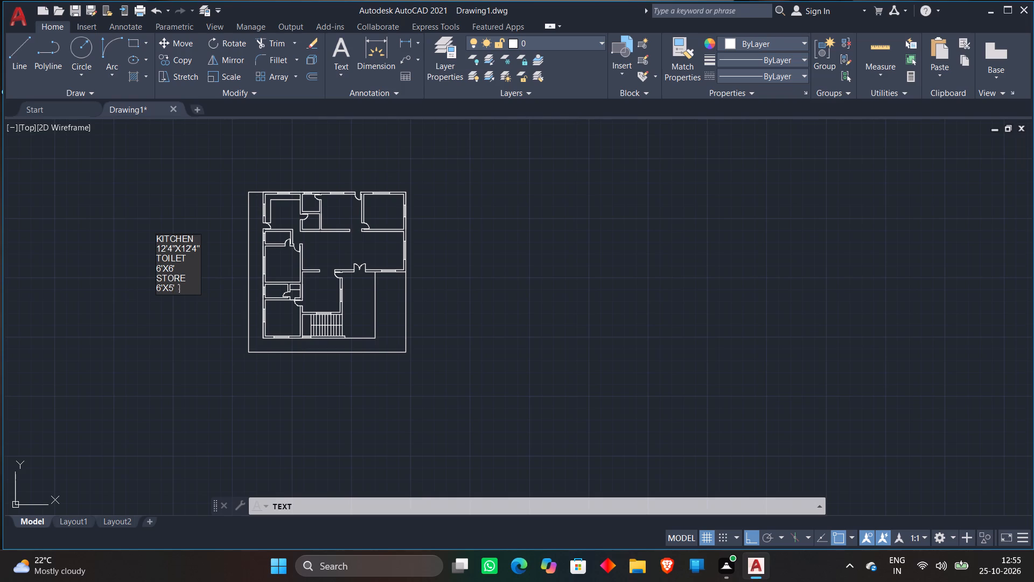
key("shift+quotedbl")
key("Return")
Add the line FAMILY LOUNGE below the store size in the label list.
type("FAMILY LOUNGE")
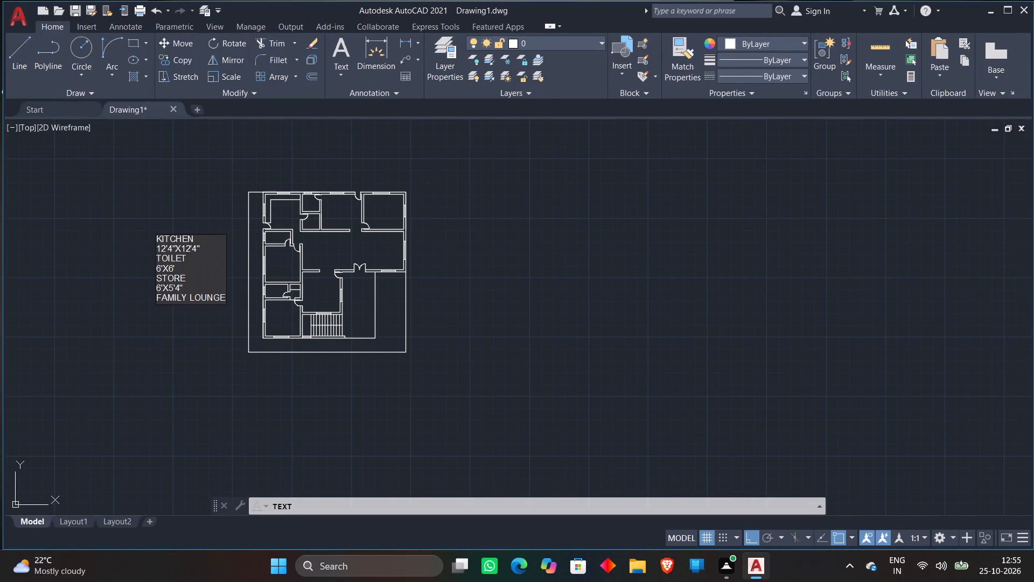
key("Return")
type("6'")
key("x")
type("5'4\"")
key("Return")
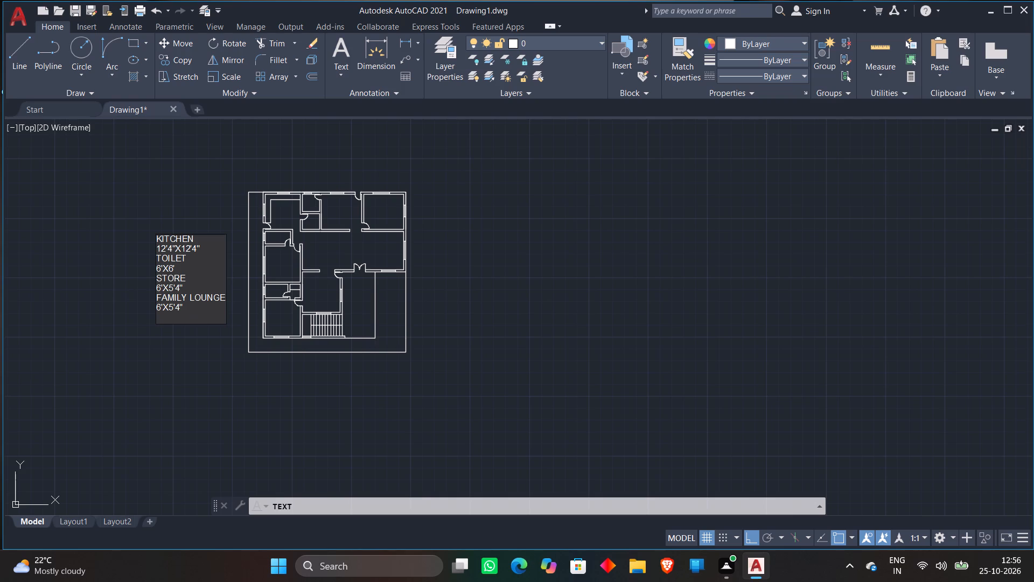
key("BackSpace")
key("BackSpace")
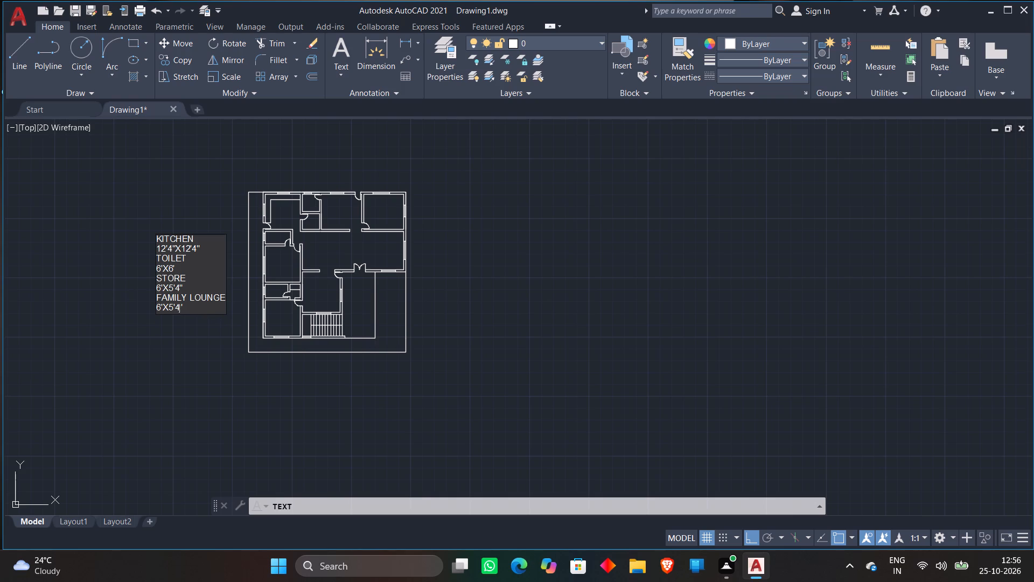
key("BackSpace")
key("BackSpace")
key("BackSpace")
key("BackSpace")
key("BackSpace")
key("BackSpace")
Add the size line 14'X12'4" beneath FAMILY LOUNGE.
type("14'X")
type("12'4\"")
key("Return")
Add a bedroom label below the family lounge size as two lines: BEDROOM and 14'X12'4".
type("BEDROOM")
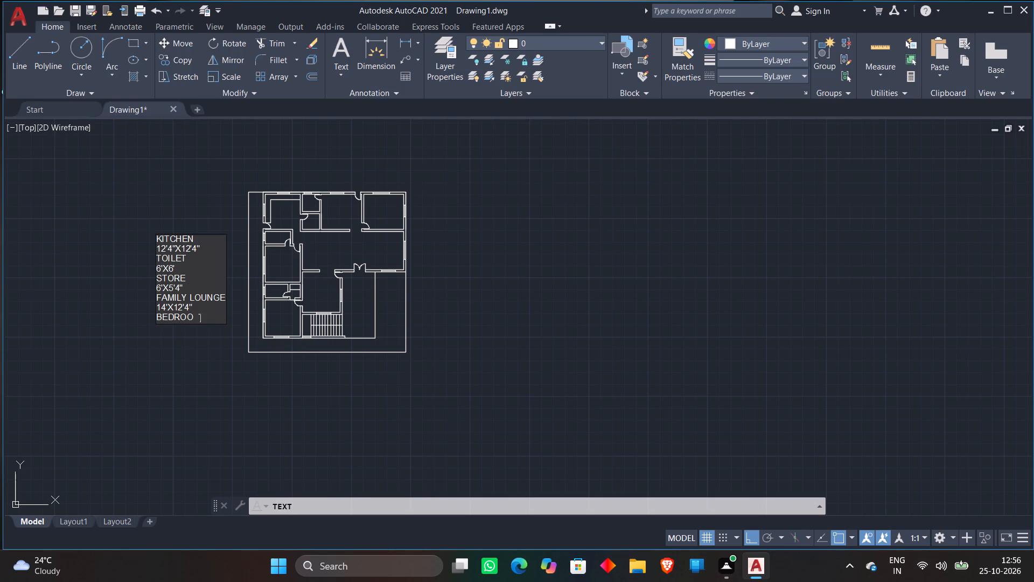
key("Return")
type("14'")
key("x")
type("12'4\"")
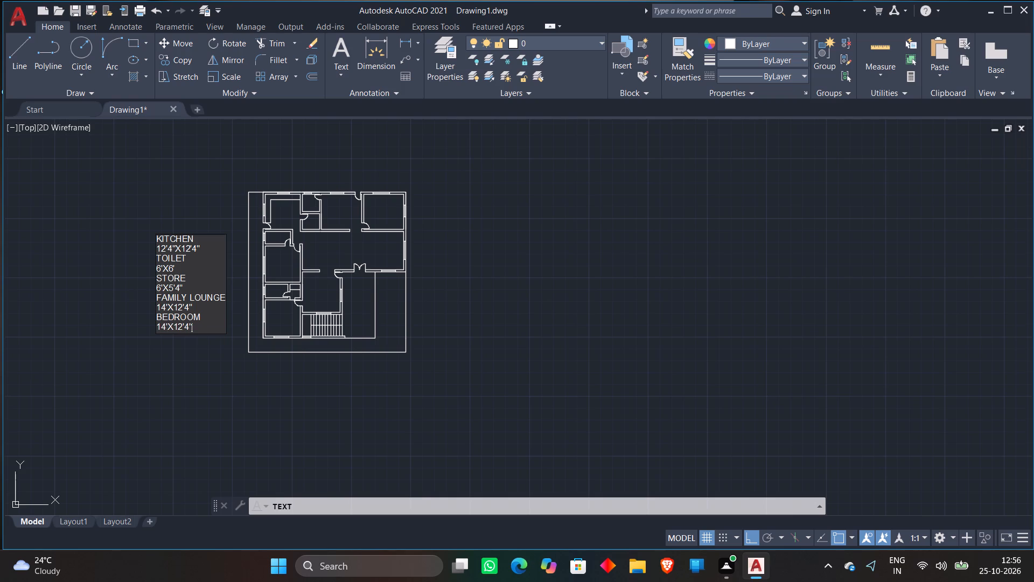
key("Return")
Add a second toilet label below the bedroom size as two lines: TOILET and 9'X4'4".
type("TOIL")
type("ET")
key("Return")
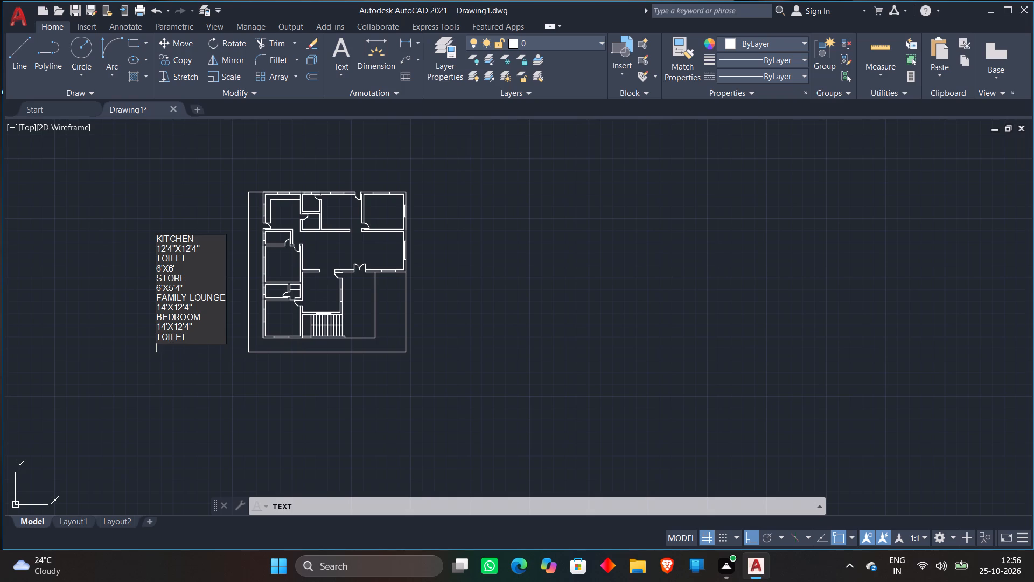
type("94")
key("BackSpace")
type("'X")
type("4'")
type("4\"")
key("Return")
Add a second bedroom label below the 9'X4'4" toilet size as two lines: BEDROOM and 12'4"X12'8".
type("BED")
type("ROOM")
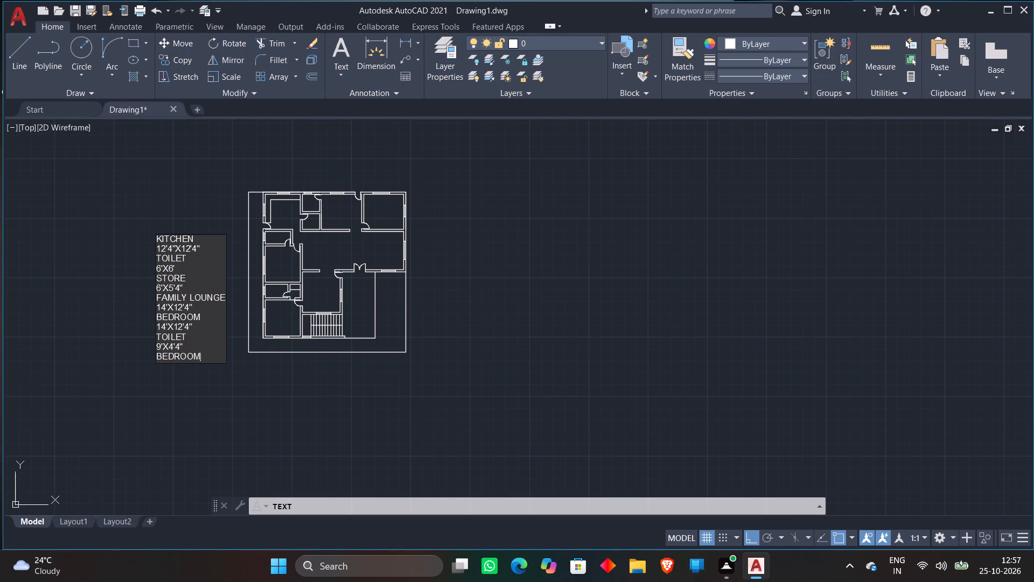
key("Return")
type("12'4\"")
key("x")
type("12")
type("'8\"")
key("Return")
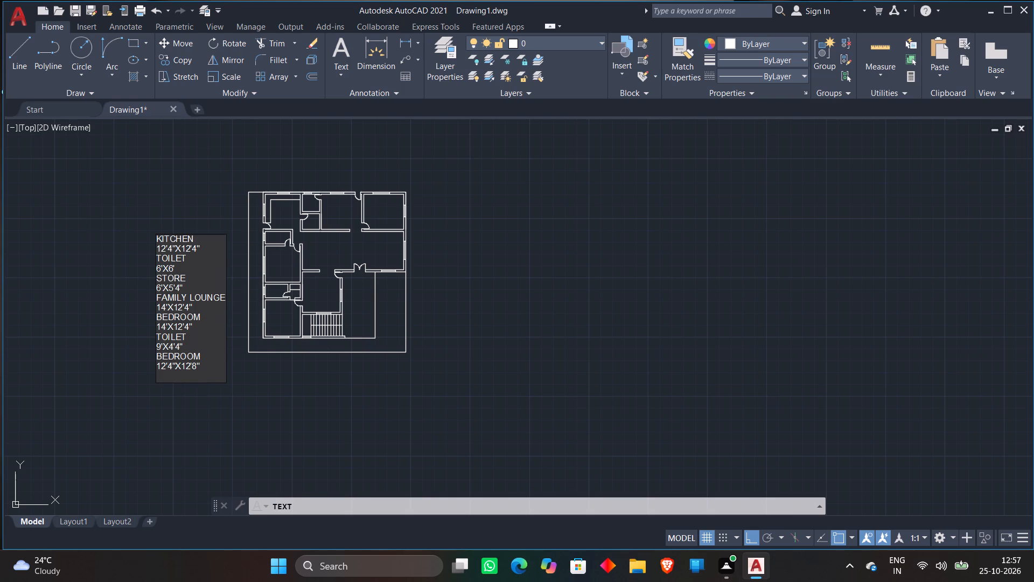
Add a third toilet label below the second bedroom size as two lines: TOILET and 8'X4'4".
type("TI")
key("BackSpace")
type("OIL")
key("e")
key("t")
key("Return")
key("8")
key("apostrophe")
key("x")
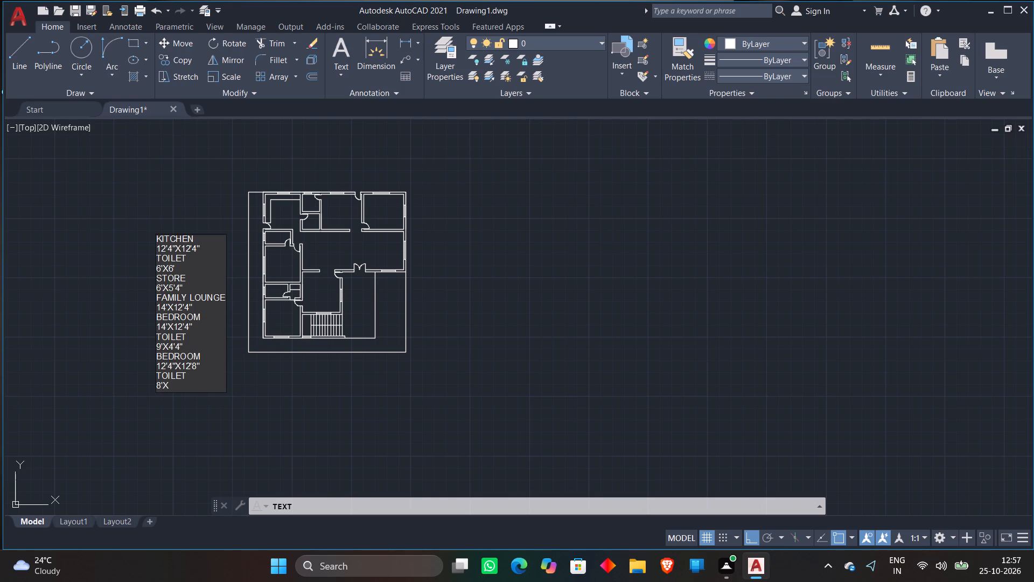
type("4'4")
key("shift+quotedbl")
key("Return")
Add a third bedroom label below the 8'X4'4" toilet size as two lines: BEDROOM and 12'4"X12'8".
type("BEDROOM")
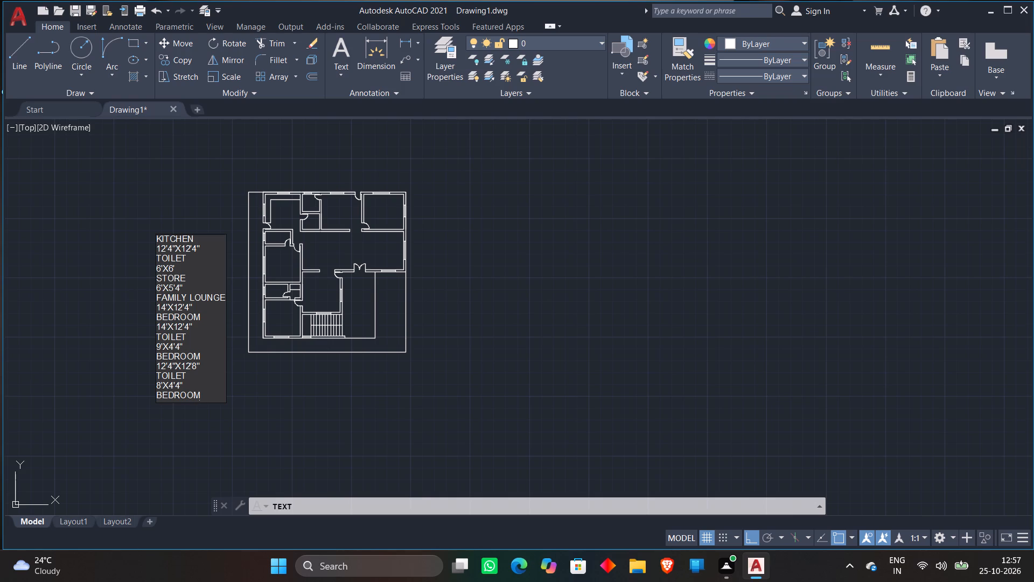
key("Return")
type("12'4")
type("\"X")
type("12'8\"")
key("Return")
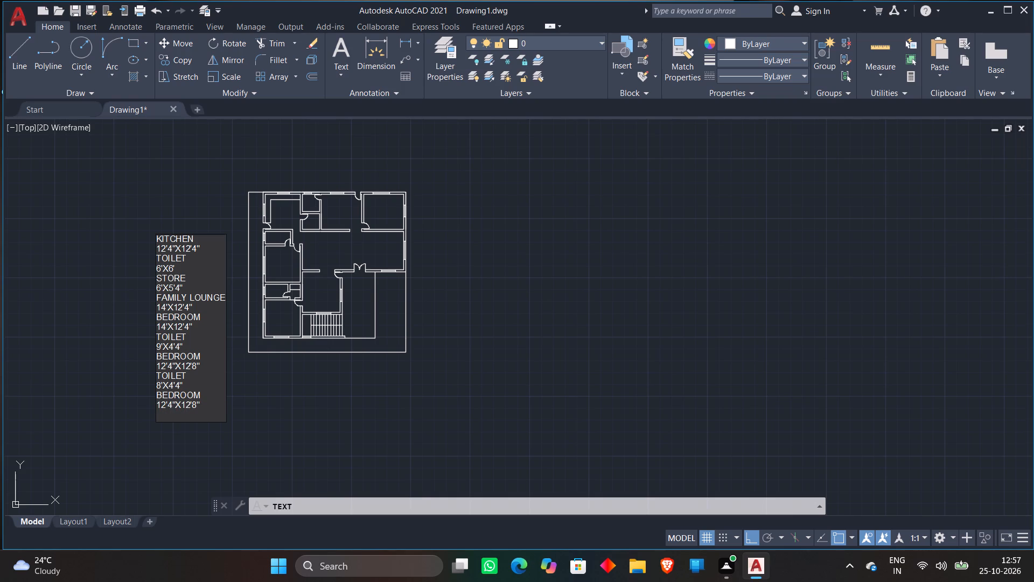
Add the line DRAWING below the third bedroom size and start its size line with 13'4"X.
type("DRAWING")
key("Return")
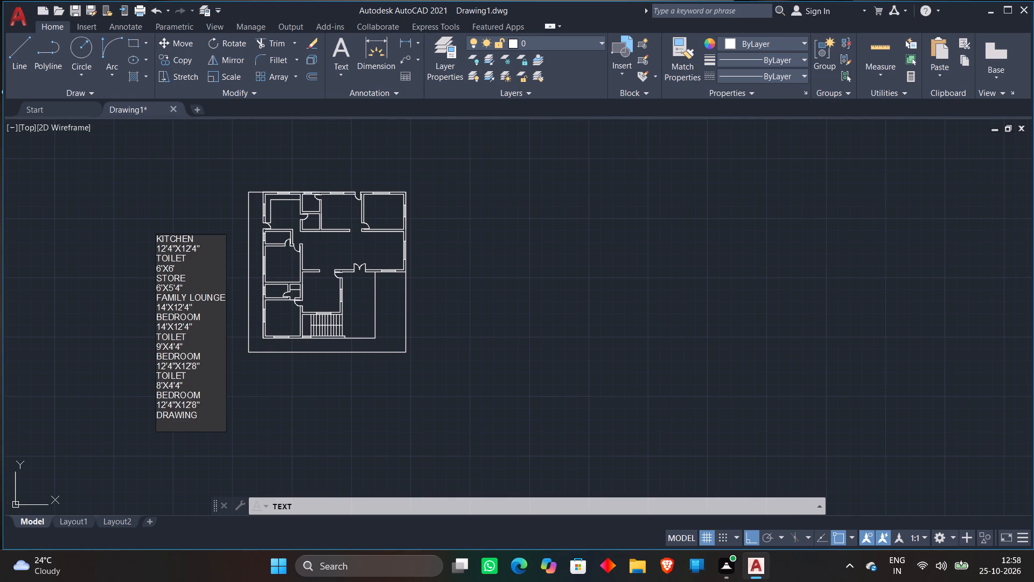
type("13'4")
type("\"X")
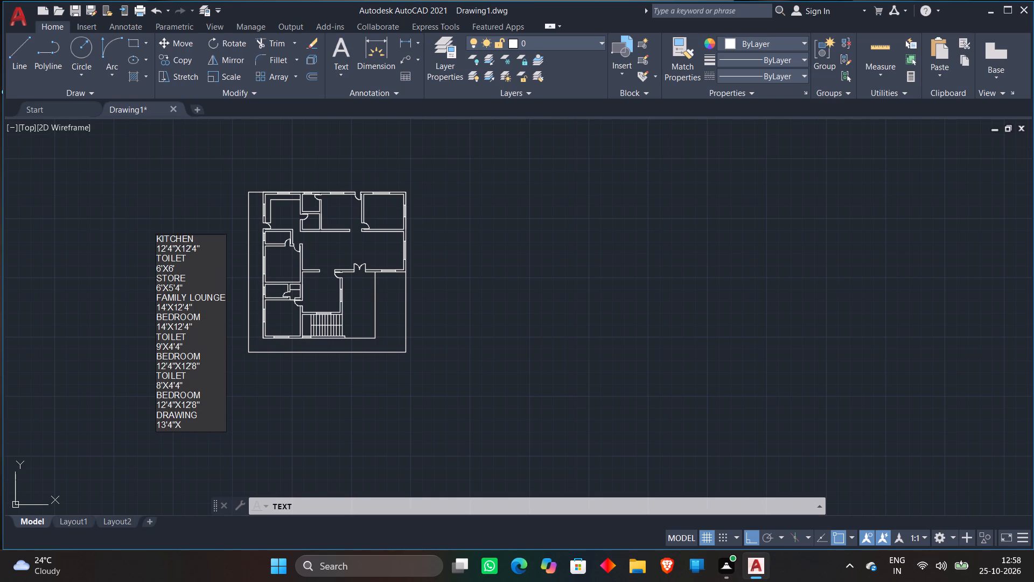
Complete the size line under DRAWING in the room list so it reads 13'4"X14'4".
type("14")
key("apostrophe")
type("4\"")
key("Return")
Add a LIVING label to the room list with the size 35'X13'4" on the line below.
type("LIVI")
type("NG")
key("Return")
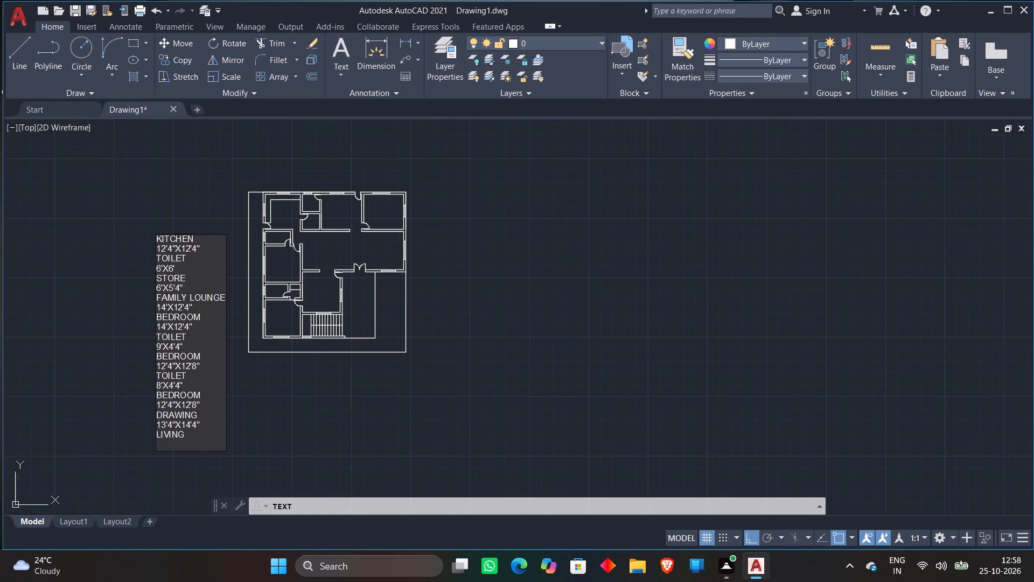
type("35'X")
type("13")
key("apostrophe")
key("4")
key("shift+quotedbl")
key("Return")
Add a PORCH label to the room list with the size 12'8"X28' on the line below.
type("PORC")
key("h")
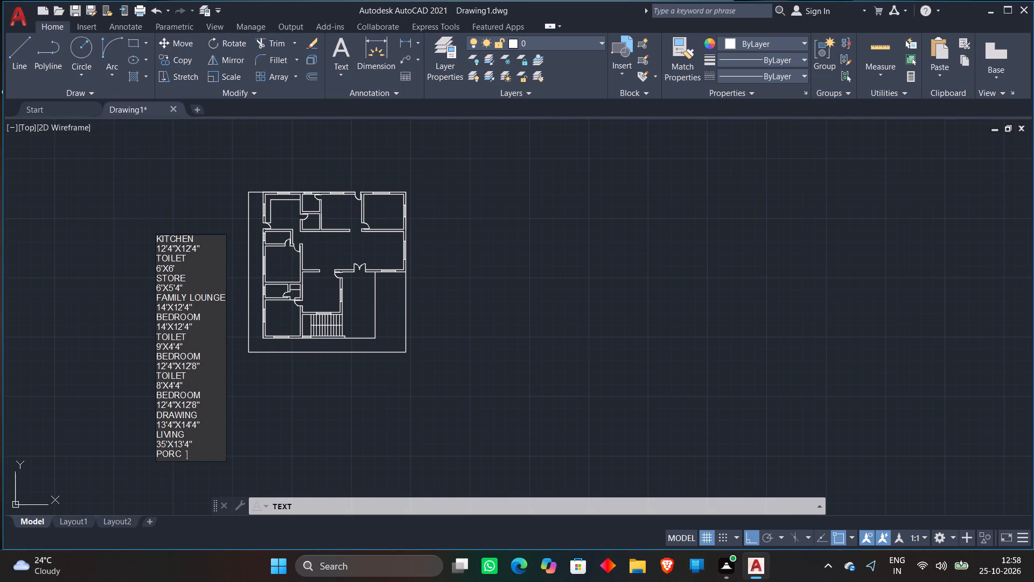
key("Return")
type("12'8")
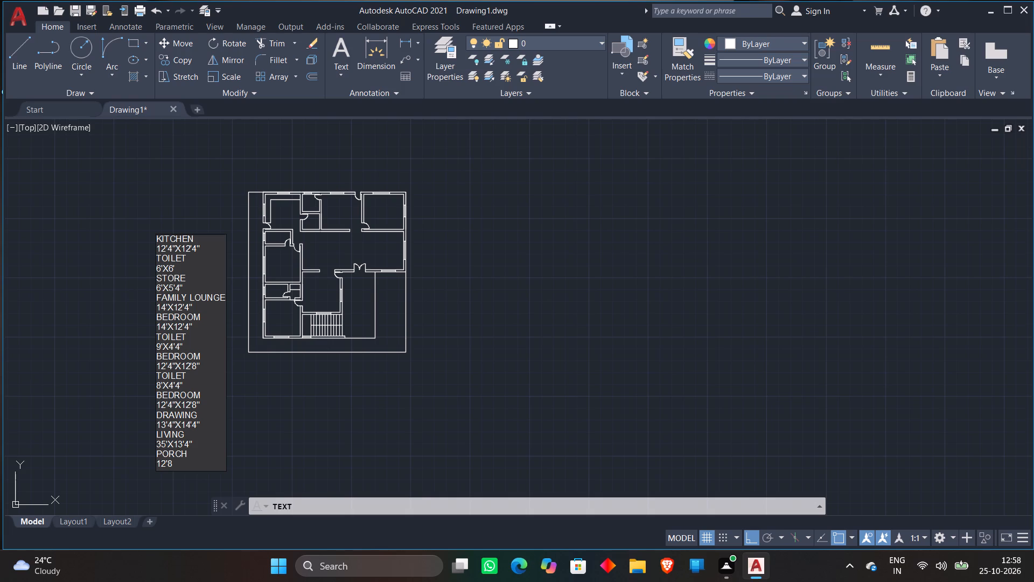
key("shift+quotedbl")
key("x")
type("28'")
key("Return")
Add the door, window and ventilator tags MD, D, D1, D2, W and V on separate lines and finish the text.
type("MD")
key("Return")
key("d")
key("Return")
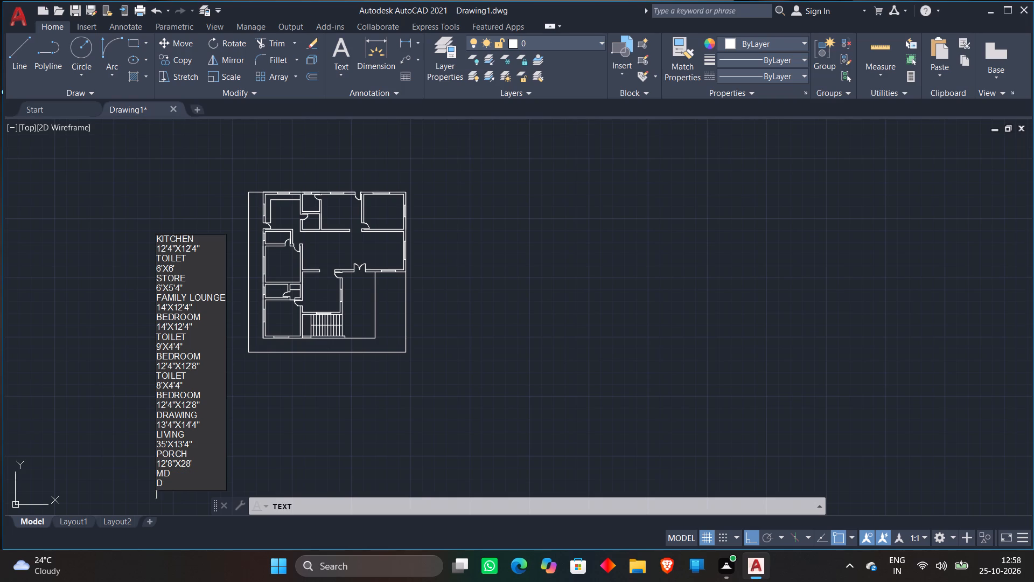
type("D1")
key("Return")
type("D2")
key("Return")
key("w")
key("Return")
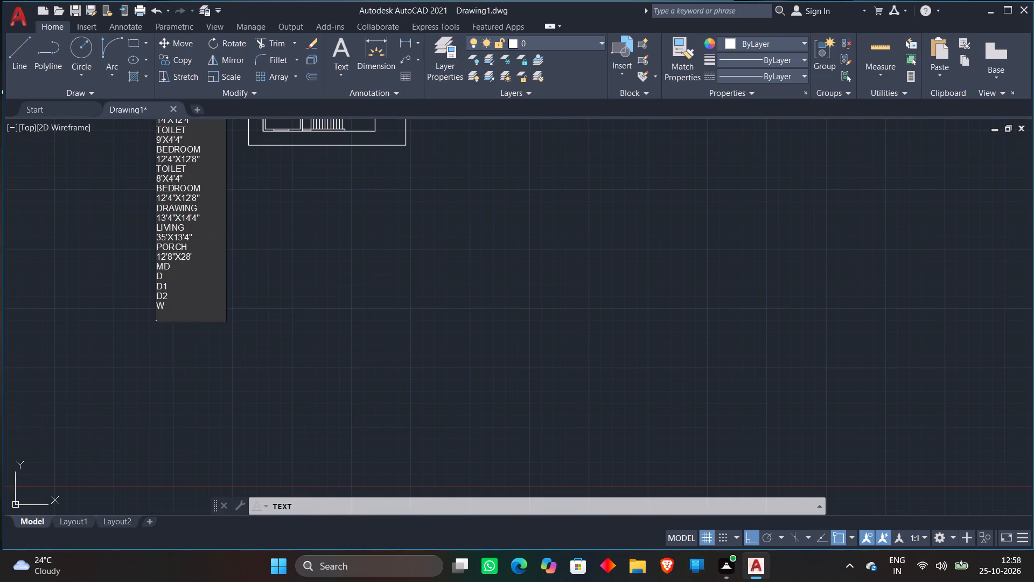
key("v")
key("Return")
left_click(292, 225)
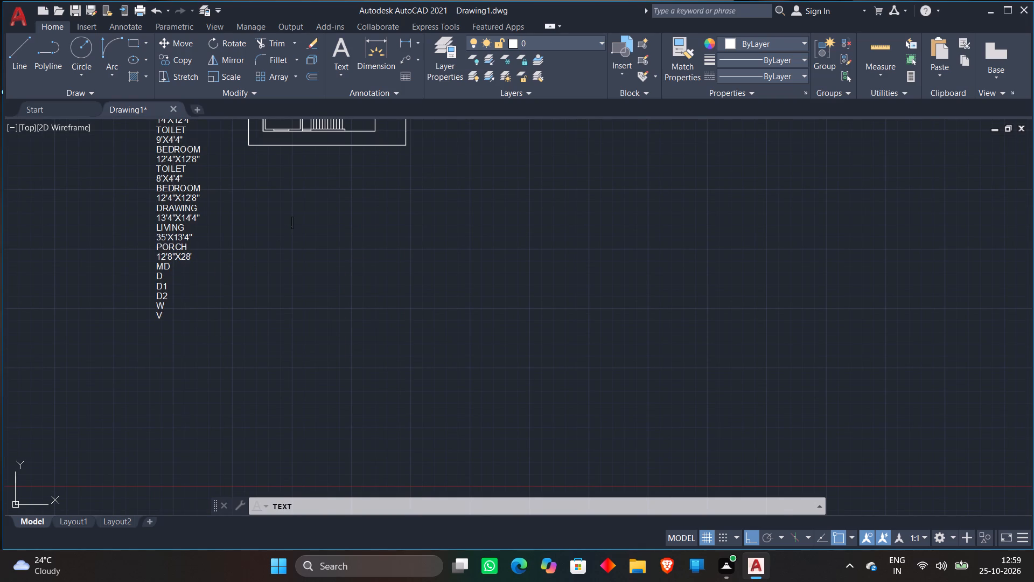
key("Return")
Scale up the whole text list beside the floor plan freehand, using a base point just beside the list.
scroll(289, 228, "down", 2)
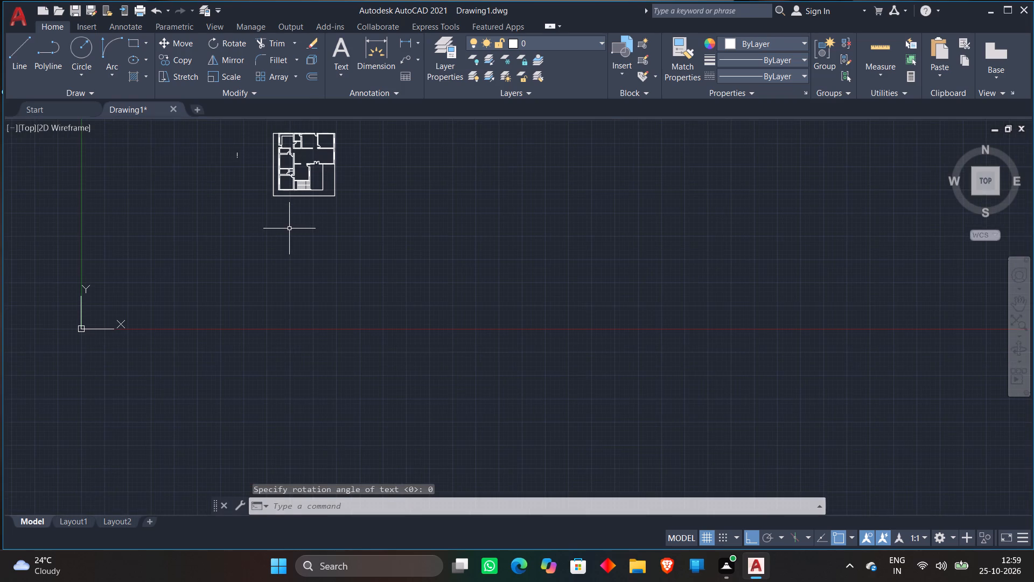
middle_click_drag(289, 229, 317, 297)
scroll(278, 226, "up", 3)
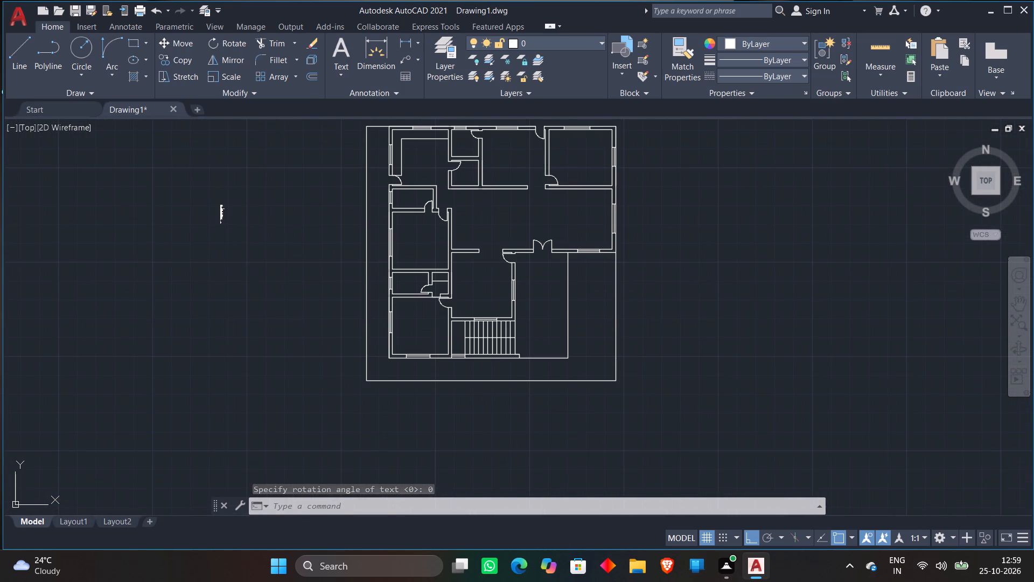
left_click(197, 188)
left_click(254, 283)
right_click(256, 274)
left_click(284, 367)
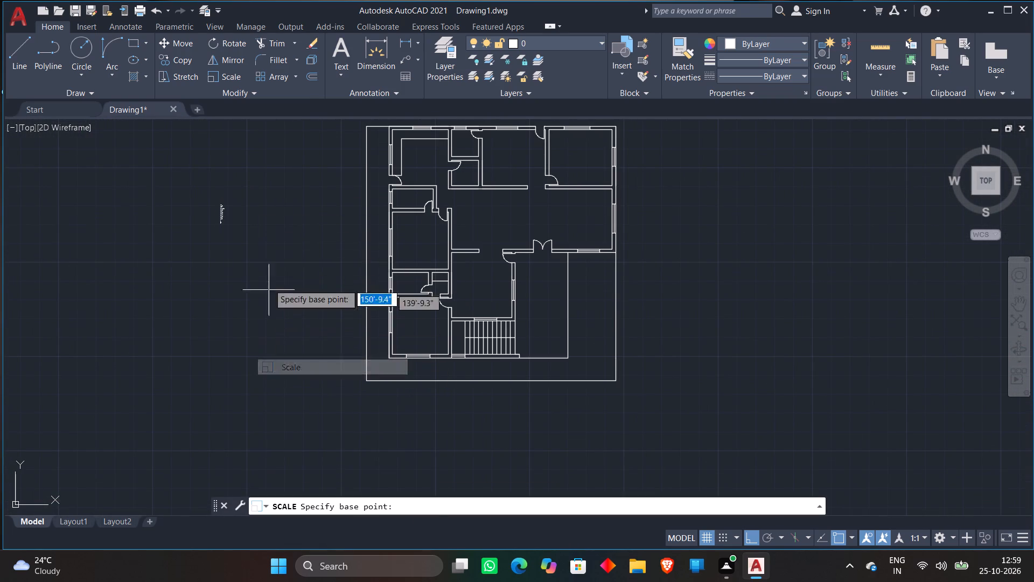
left_click(257, 219)
scroll(267, 161, "down", 3)
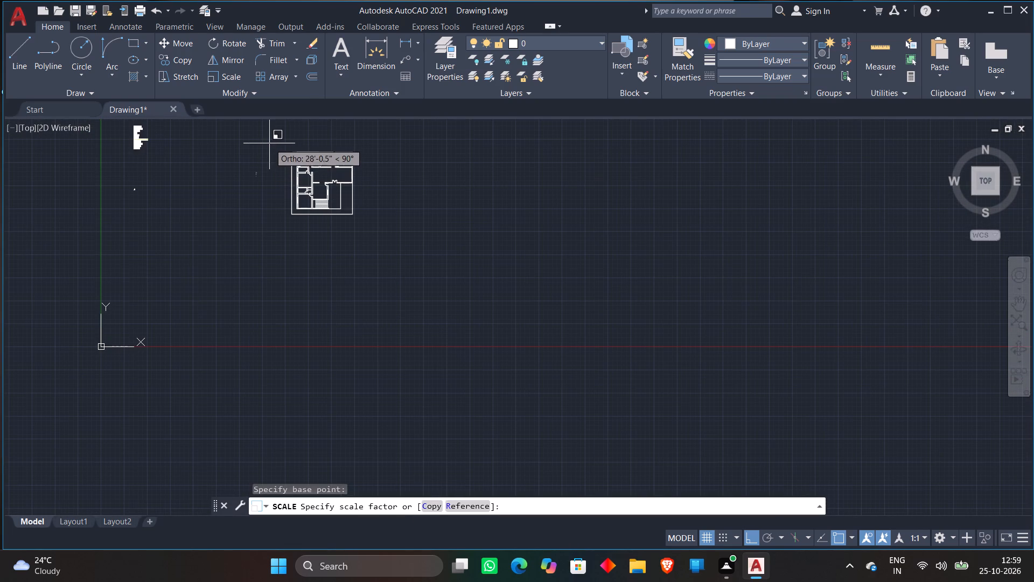
left_click(269, 143)
Move the enlarged text list next to the floor plan, just outside the plot boundary, with Ortho off.
middle_click_drag(156, 225, 188, 322)
left_click(152, 213)
left_click(212, 315)
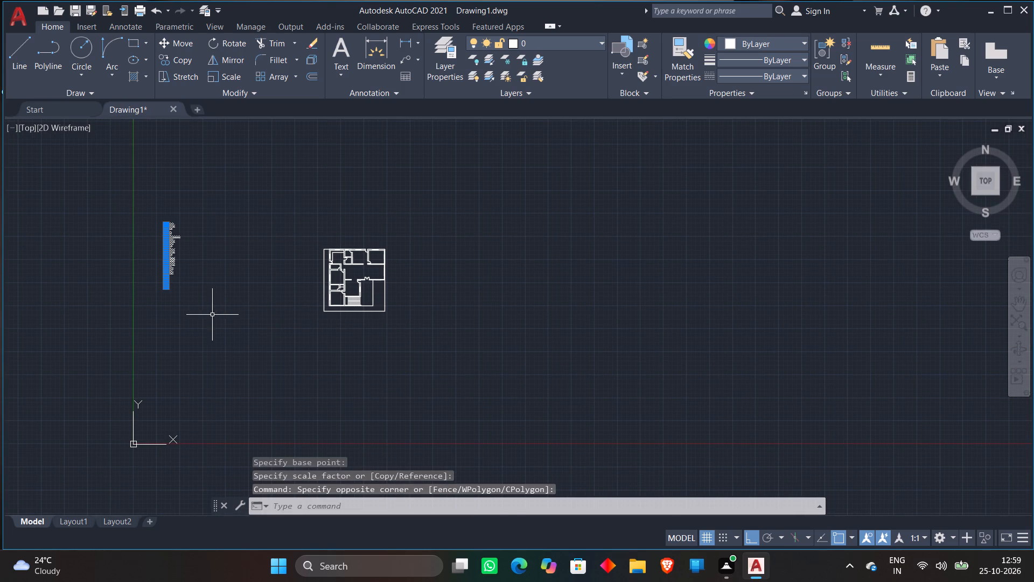
left_click(168, 41)
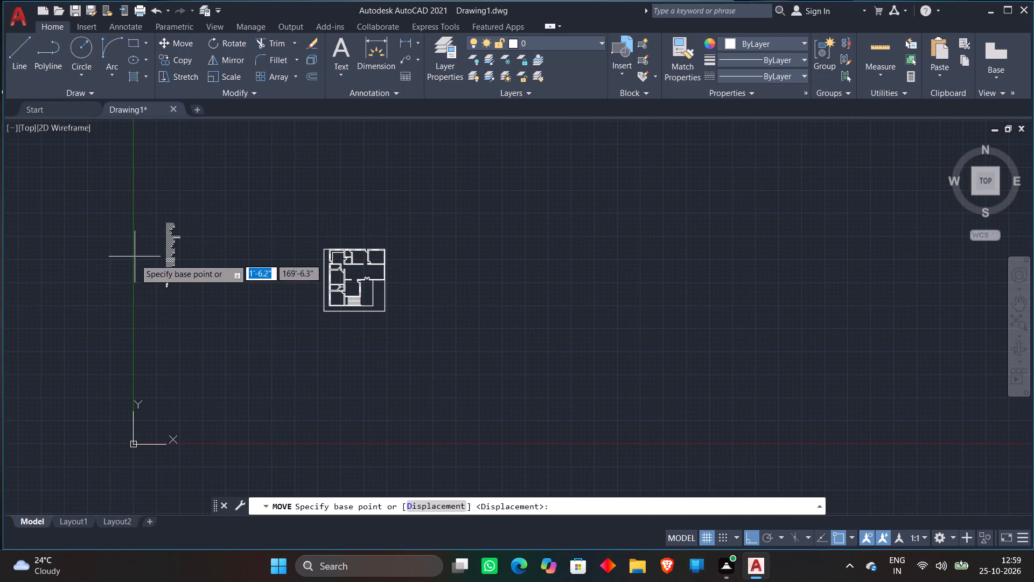
left_click(175, 254)
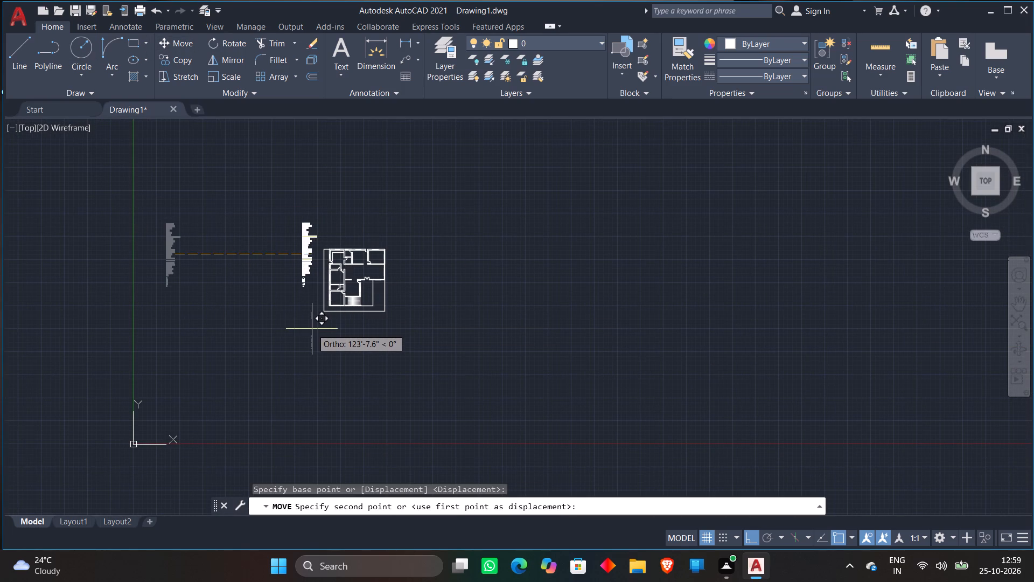
key("F8")
scroll(312, 326, "up", 3)
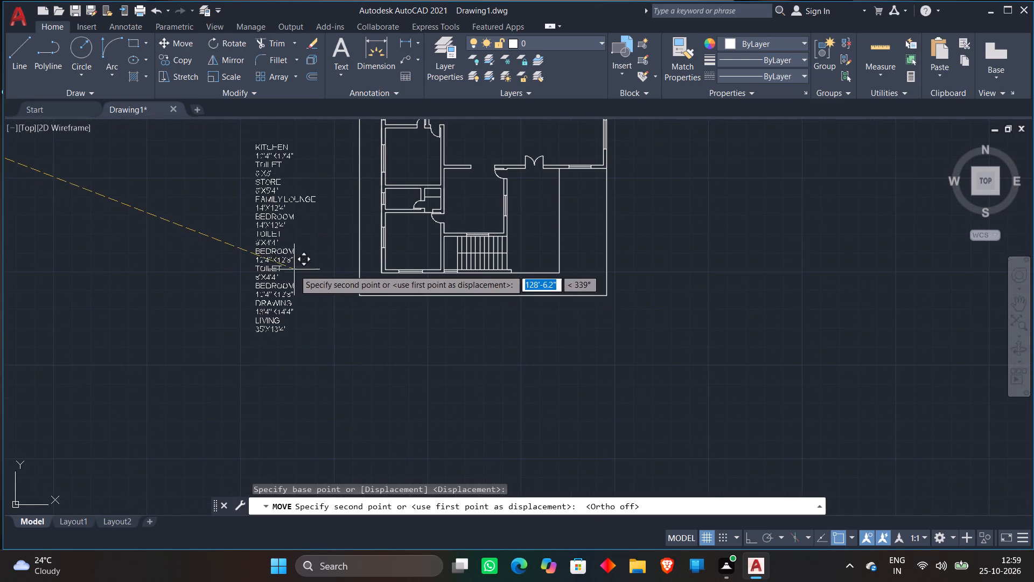
middle_click_drag(294, 269, 294, 341)
left_click(295, 264)
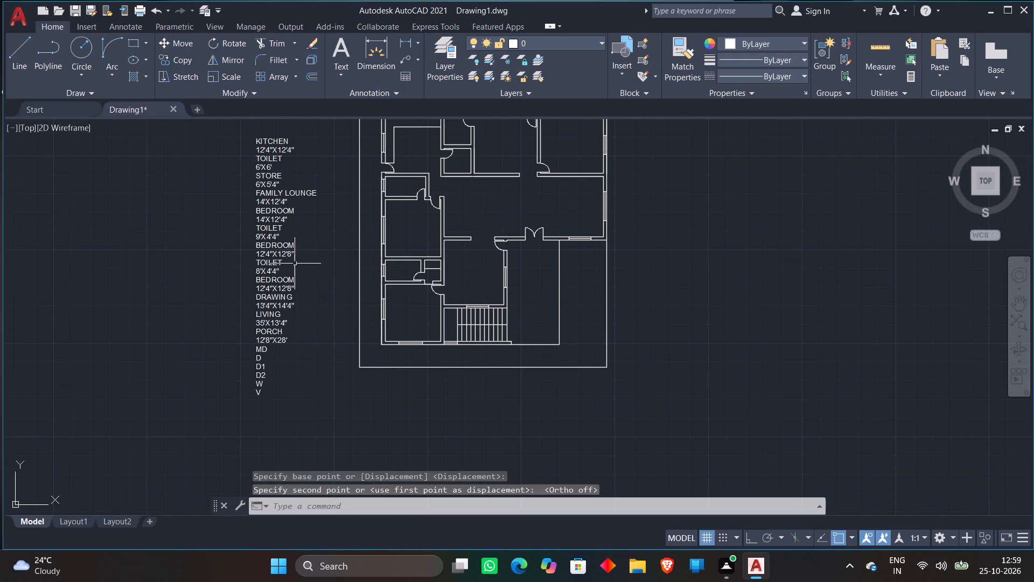
Insert the "Sink-single - 30 in top" block from the DesignCenter kitchen blocks at scale 1 in the empty area beside the plan.
scroll(276, 282, "down", 2)
scroll(282, 243, "up", 3)
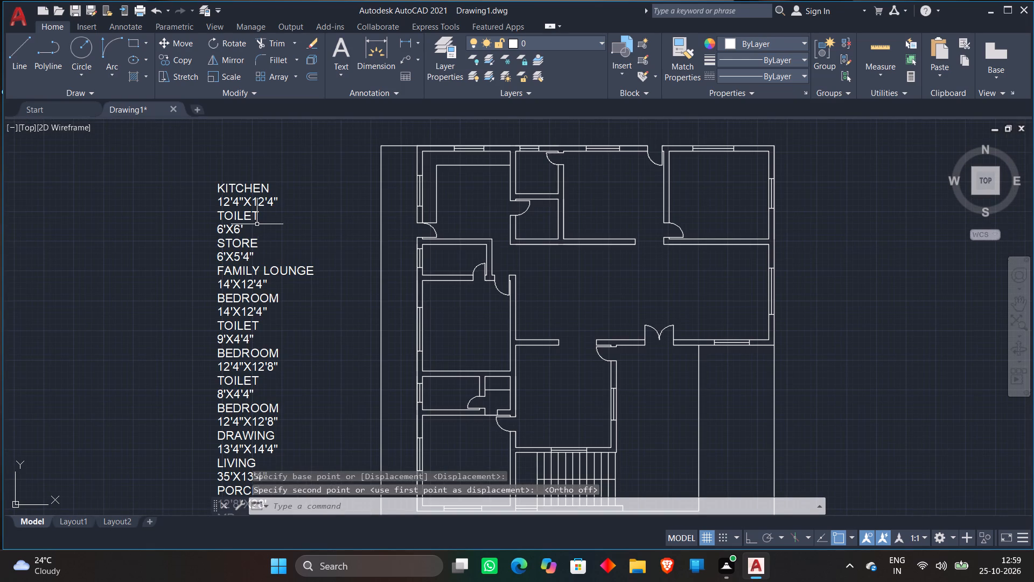
type("DC")
key("space")
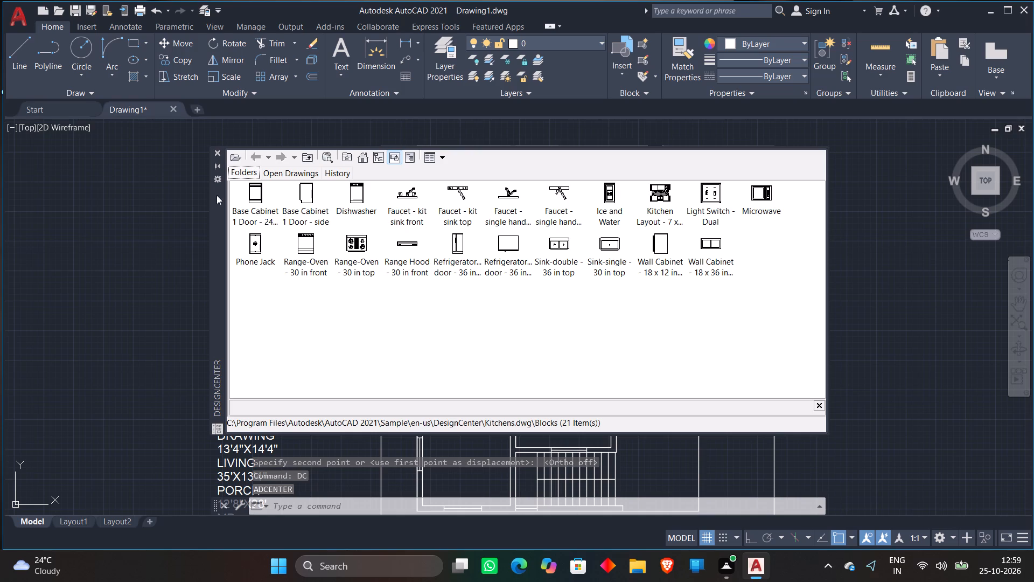
double_click(608, 245)
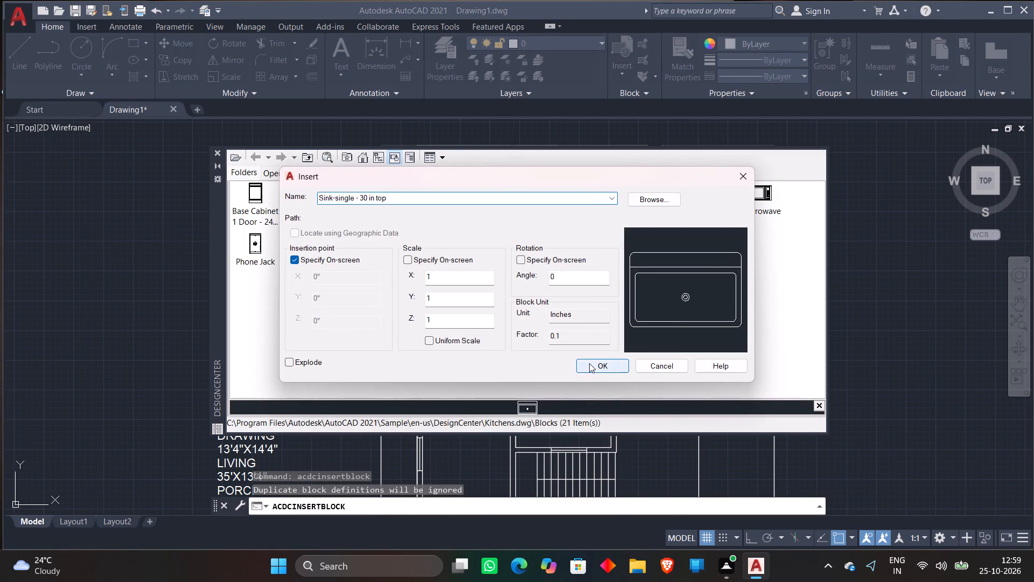
left_click(589, 363)
left_click(875, 294)
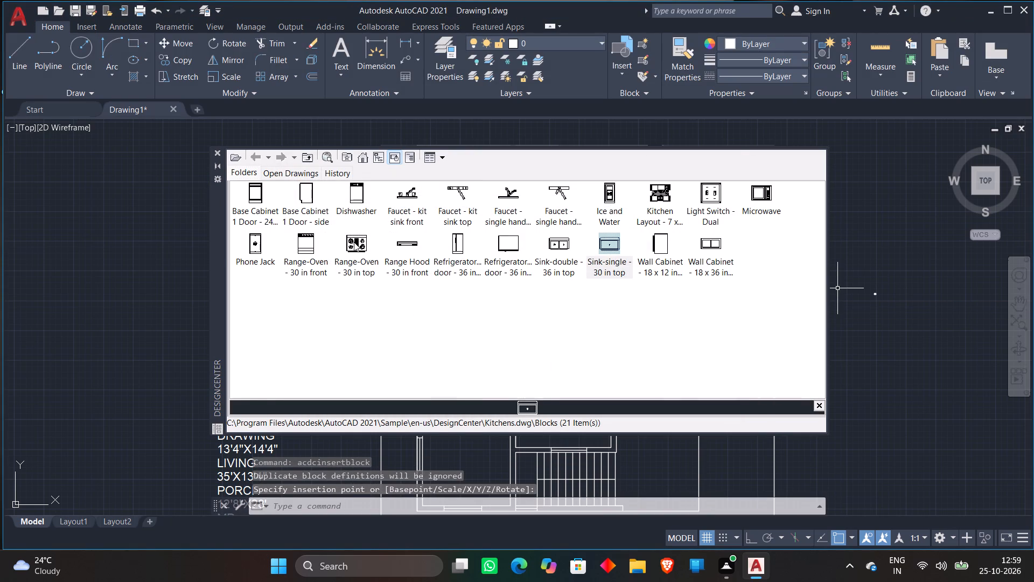
Insert the "Range-Oven - 30 in top" block in the empty area near the inserted sink.
double_click(354, 242)
left_click(594, 365)
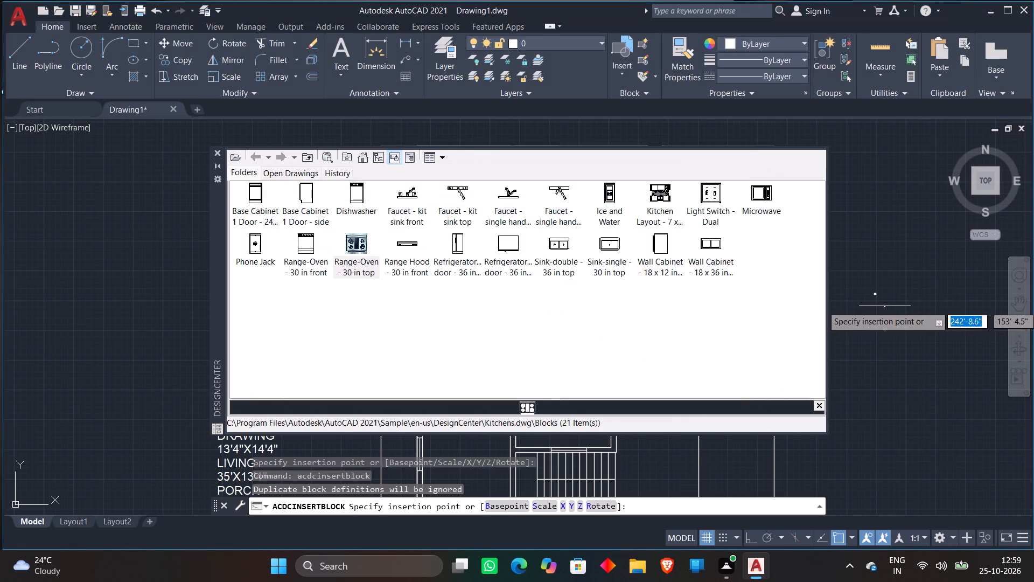
left_click(886, 306)
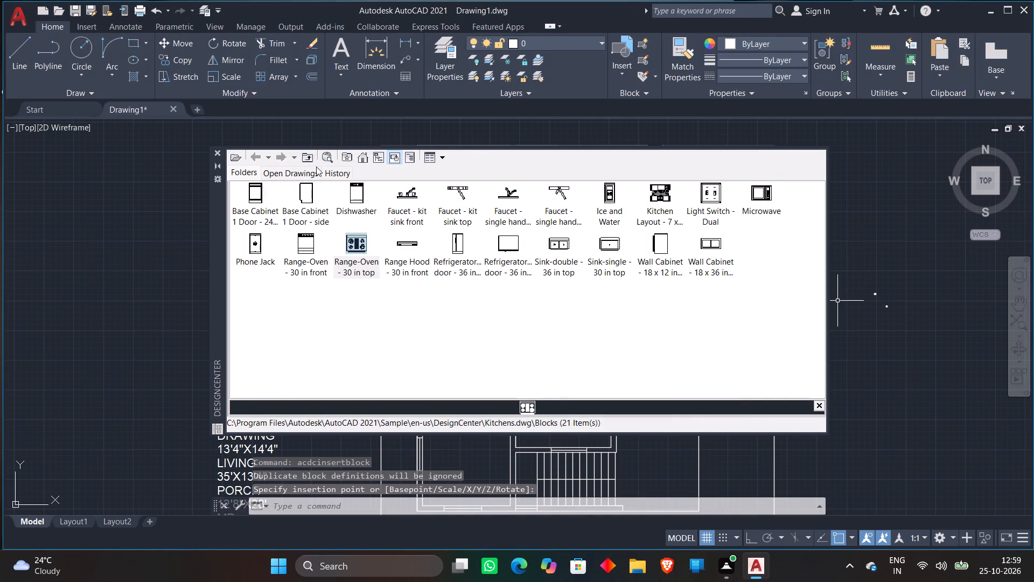
Insert the "Toilet - top" block from the House Designer sample drawing in the empty area beside the plan, above the kitchen blocks.
left_click(361, 161)
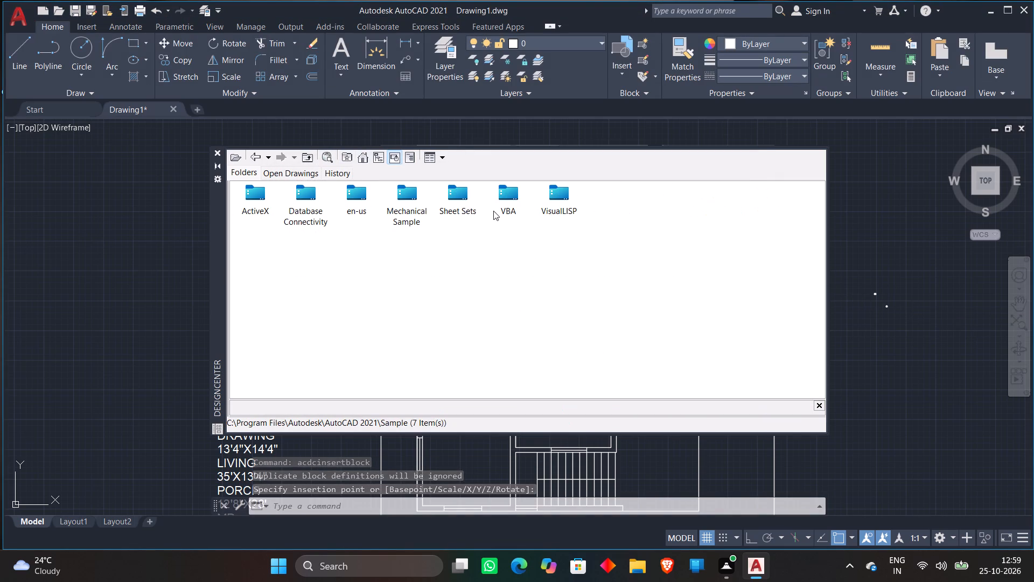
double_click(360, 194)
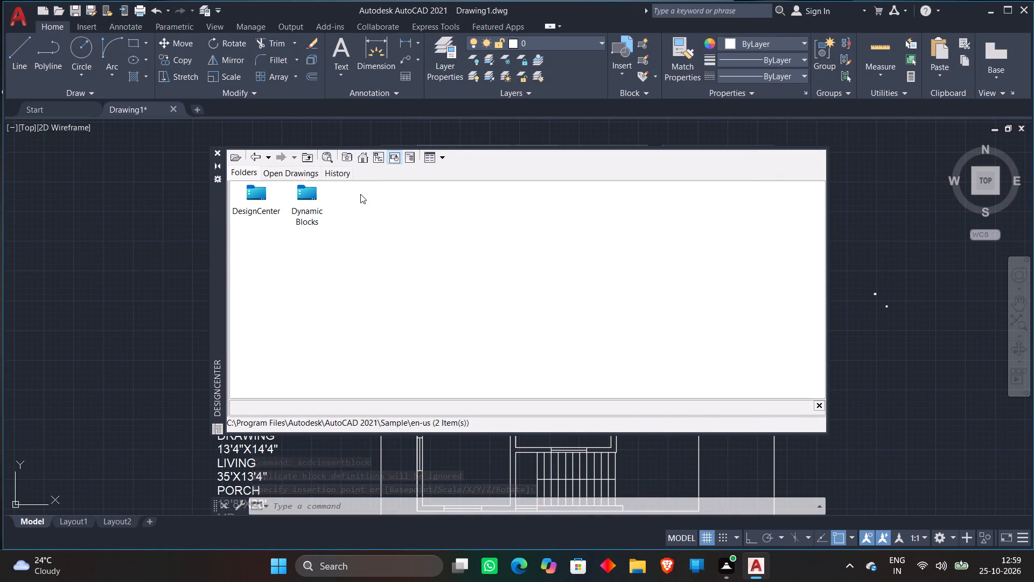
double_click(249, 194)
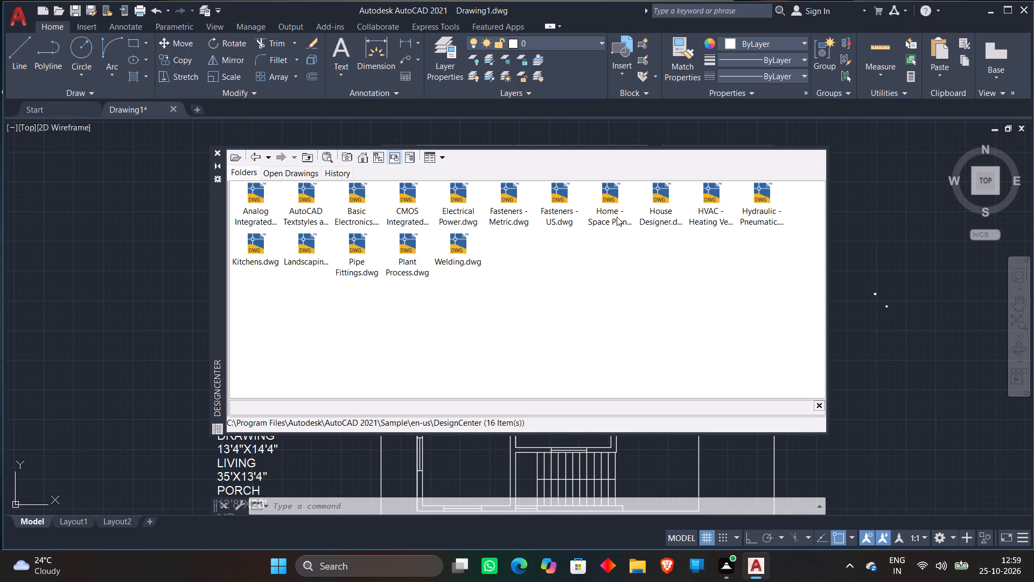
double_click(653, 203)
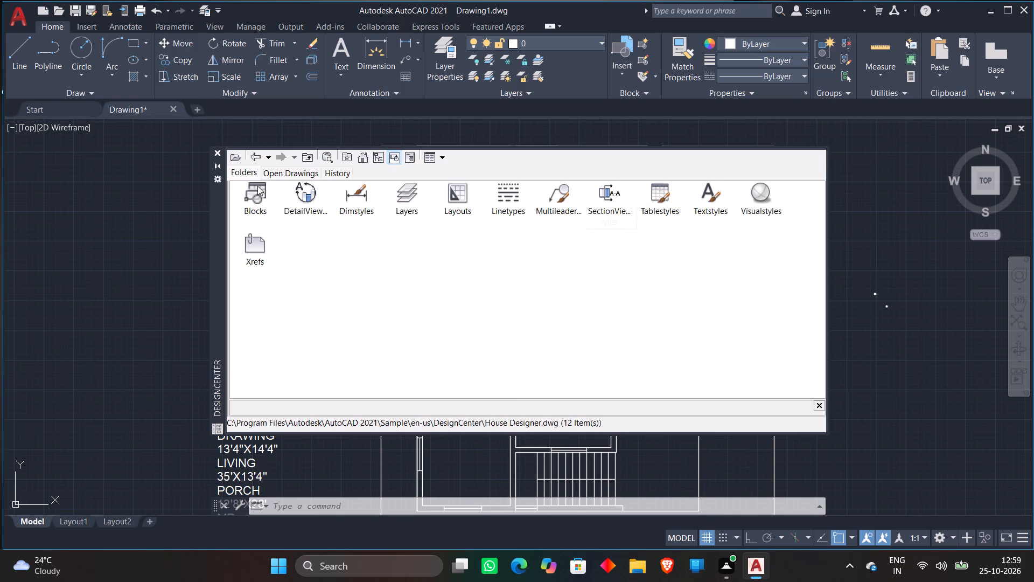
double_click(257, 186)
double_click(510, 240)
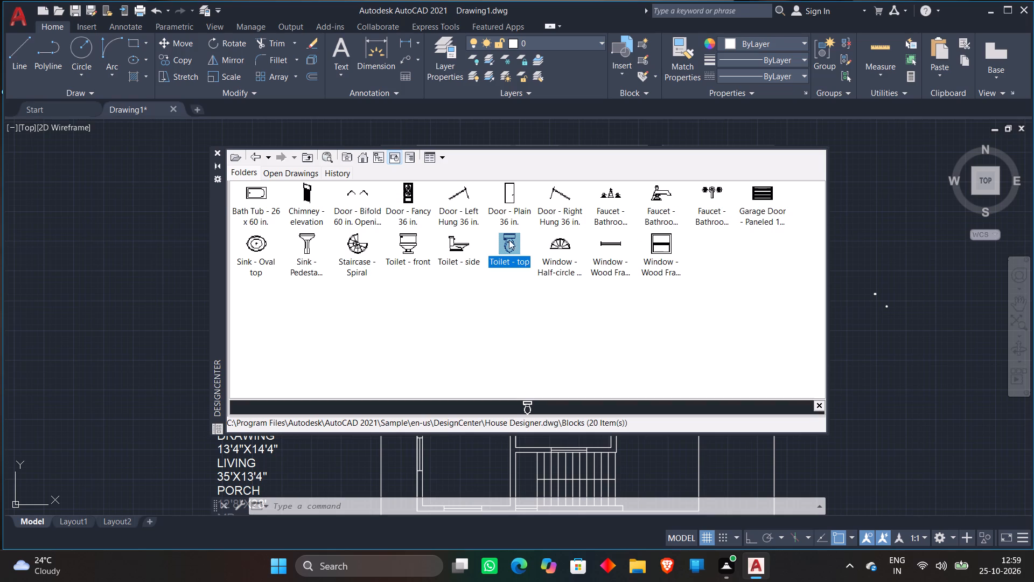
left_click(606, 364)
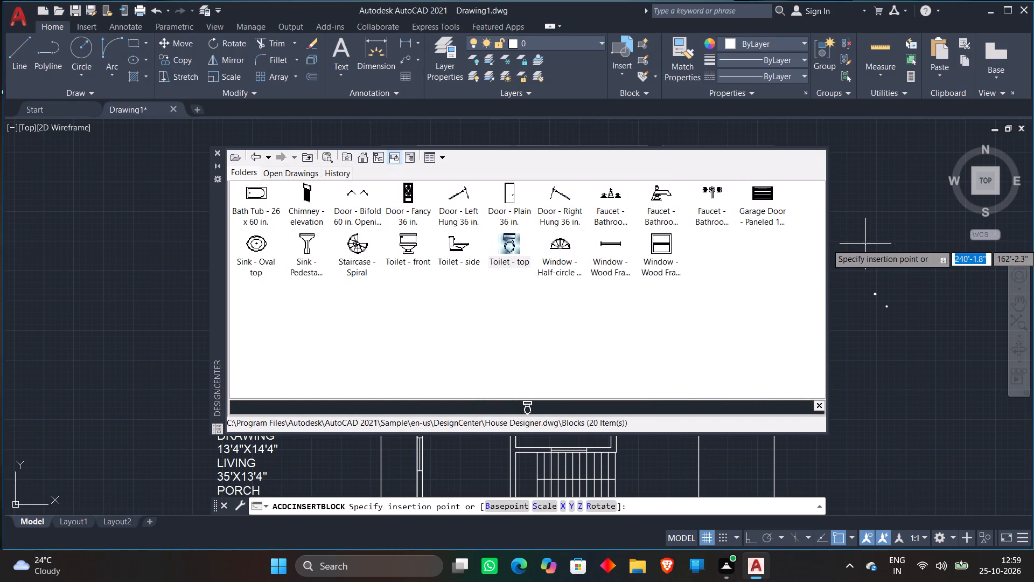
left_click(865, 244)
Insert the "Bed - Queen" block from the Home - Space Planner sample drawing at scale 1 beside the plan, above the toilet block.
left_click(254, 157)
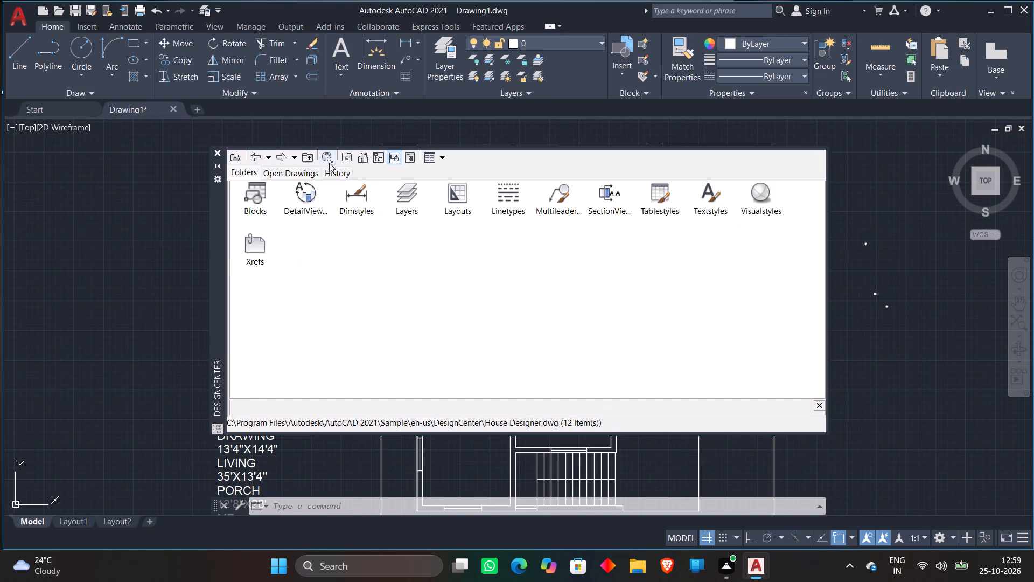
left_click(364, 158)
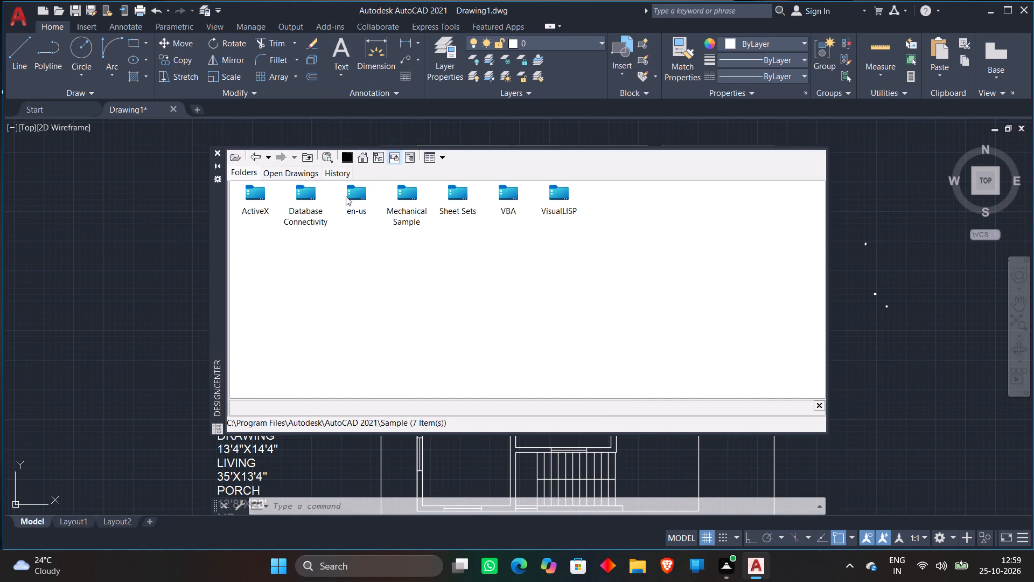
double_click(360, 196)
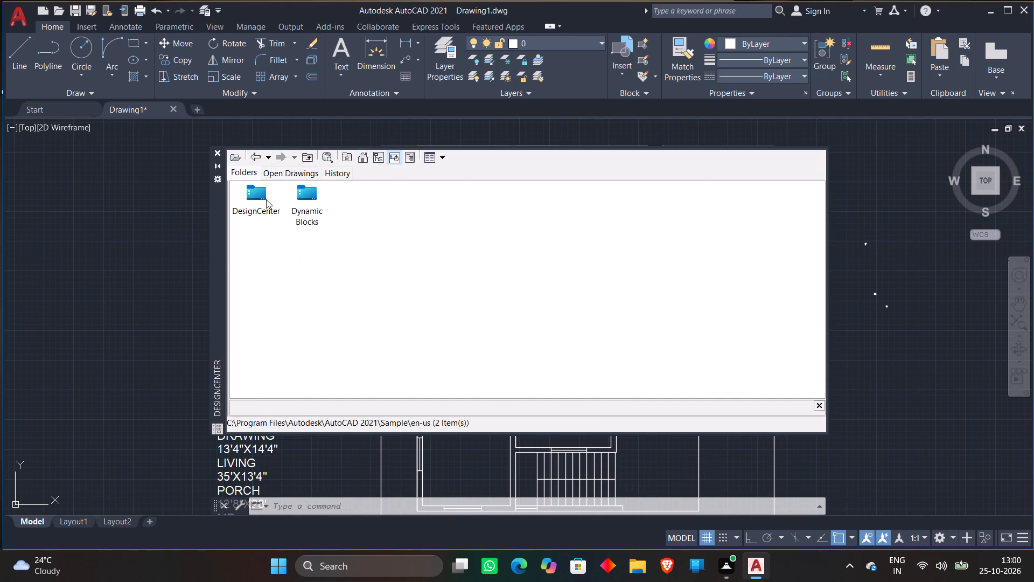
double_click(250, 195)
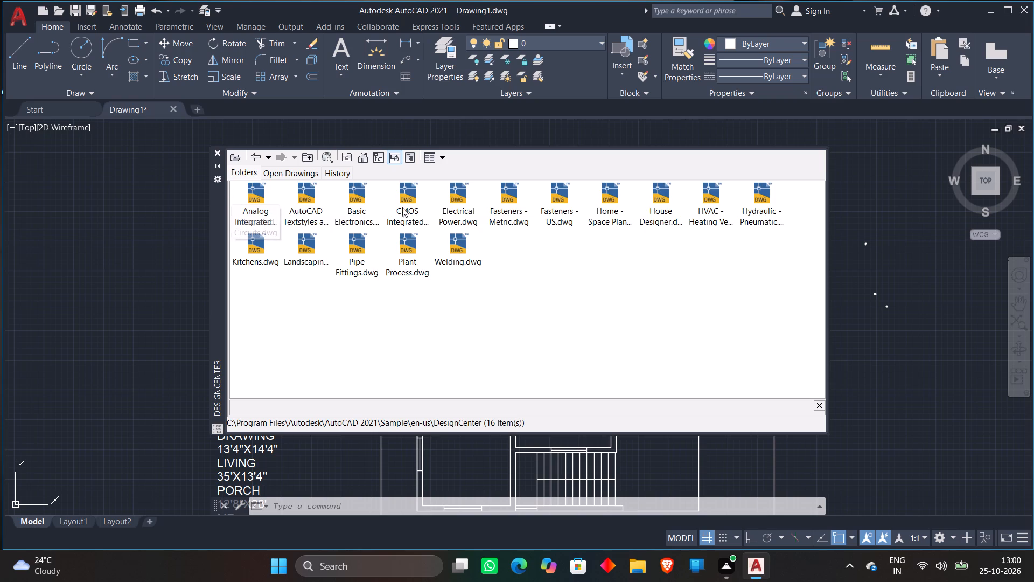
double_click(606, 193)
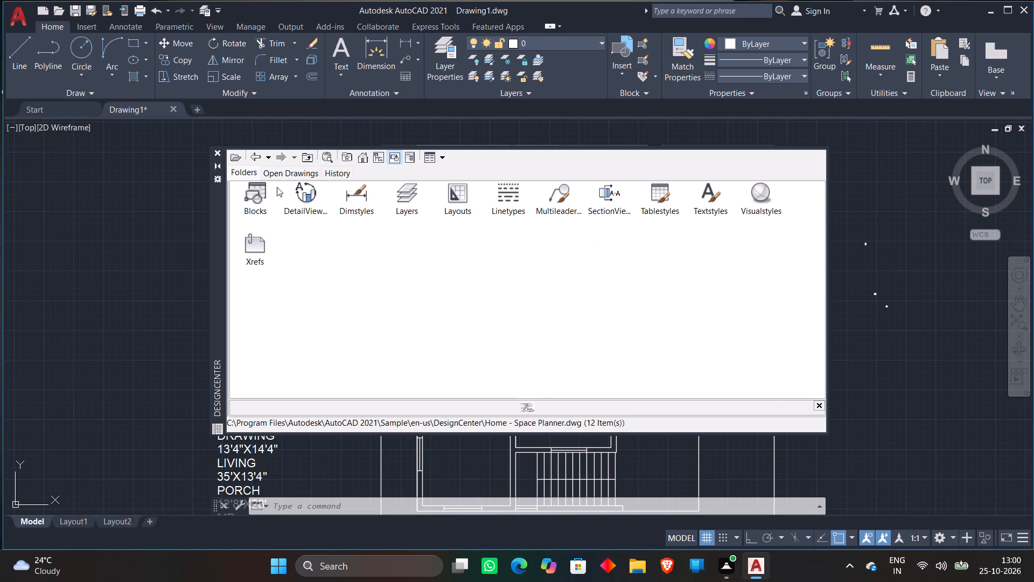
double_click(260, 190)
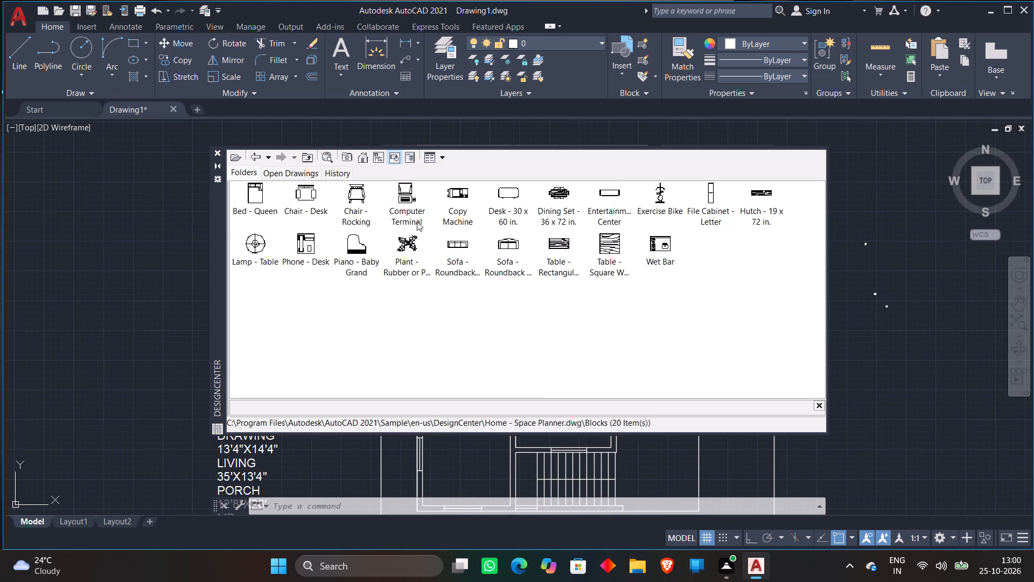
double_click(249, 196)
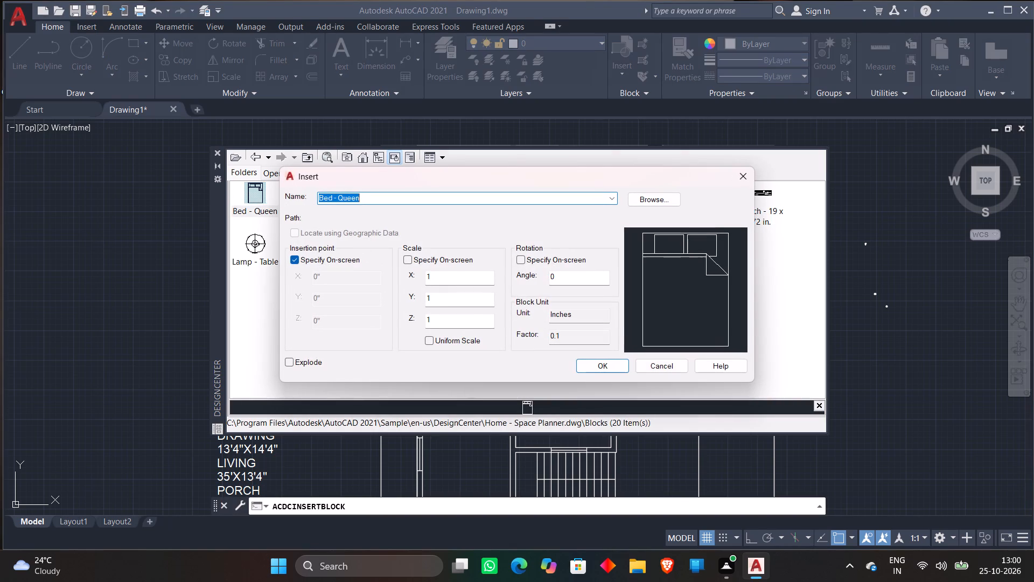
left_click(581, 363)
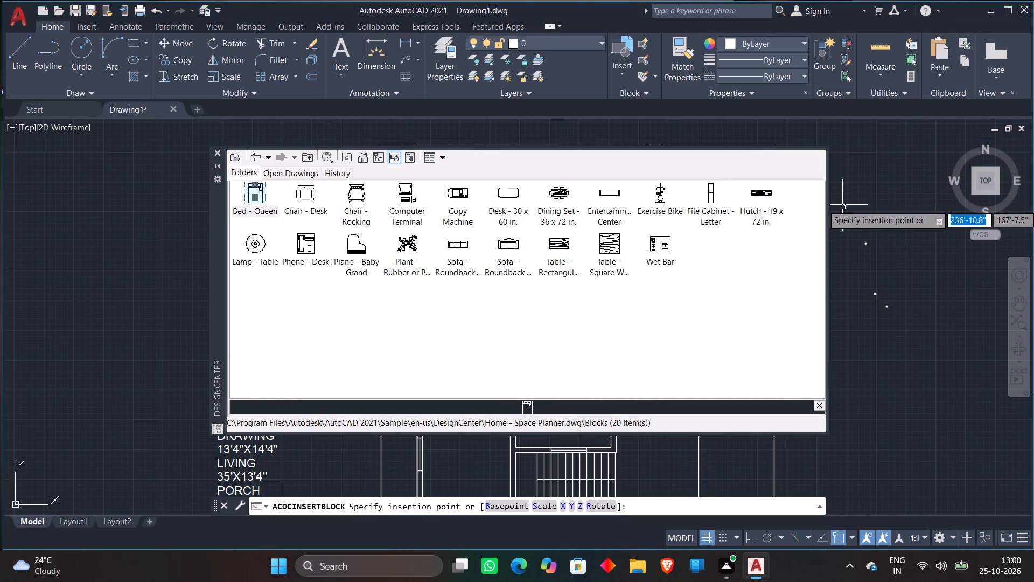
left_click(844, 205)
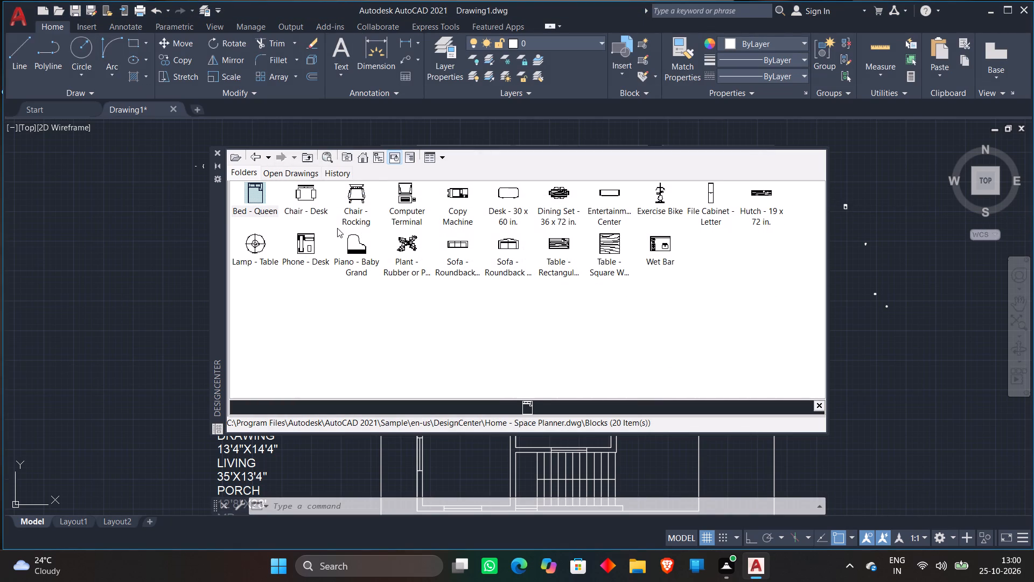
Insert the "Sofa - Roundback 7 ft." block at scale 1 in the empty area east of the inserted bed.
double_click(451, 246)
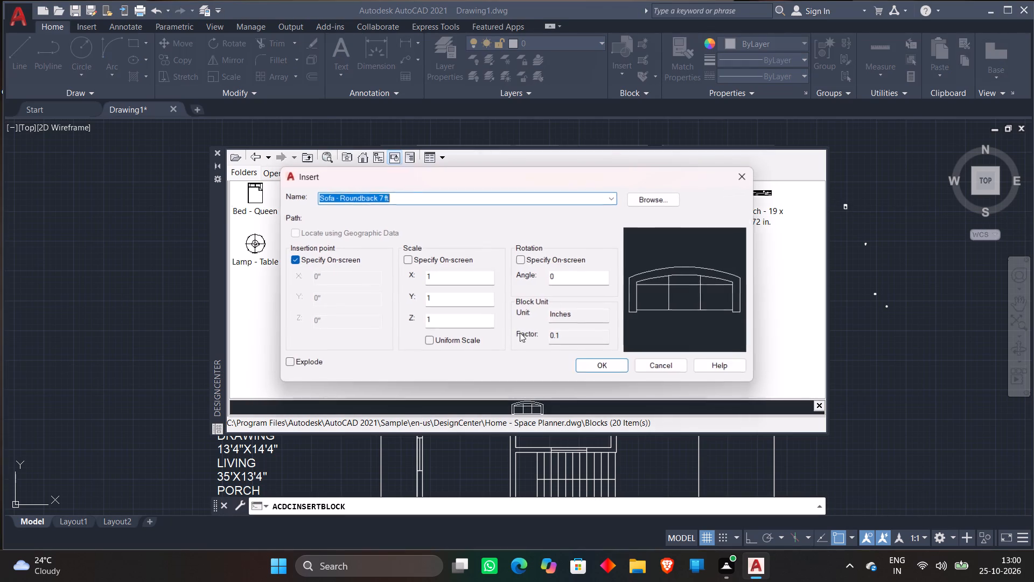
left_click(595, 367)
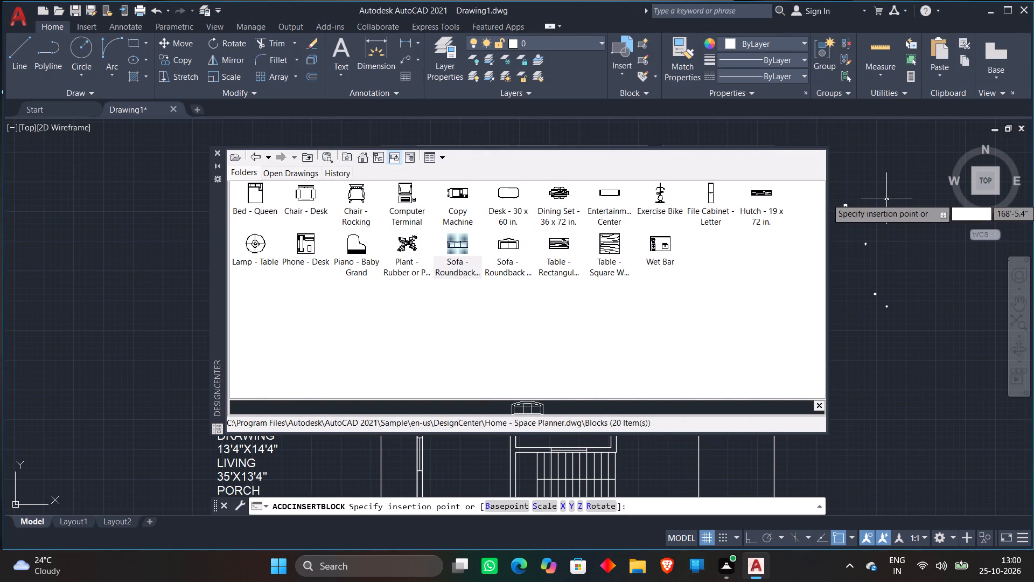
left_click(886, 198)
Insert the "Sofa - Roundback Loveseat 5 ft." block at scale 1 just below the 7 ft sofa.
double_click(512, 246)
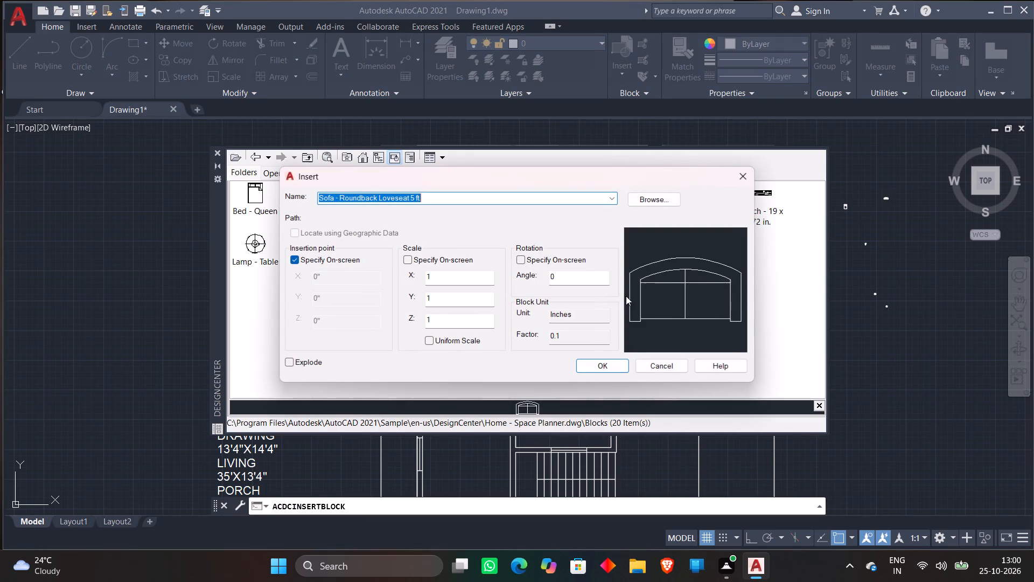
left_click(606, 363)
left_click(885, 213)
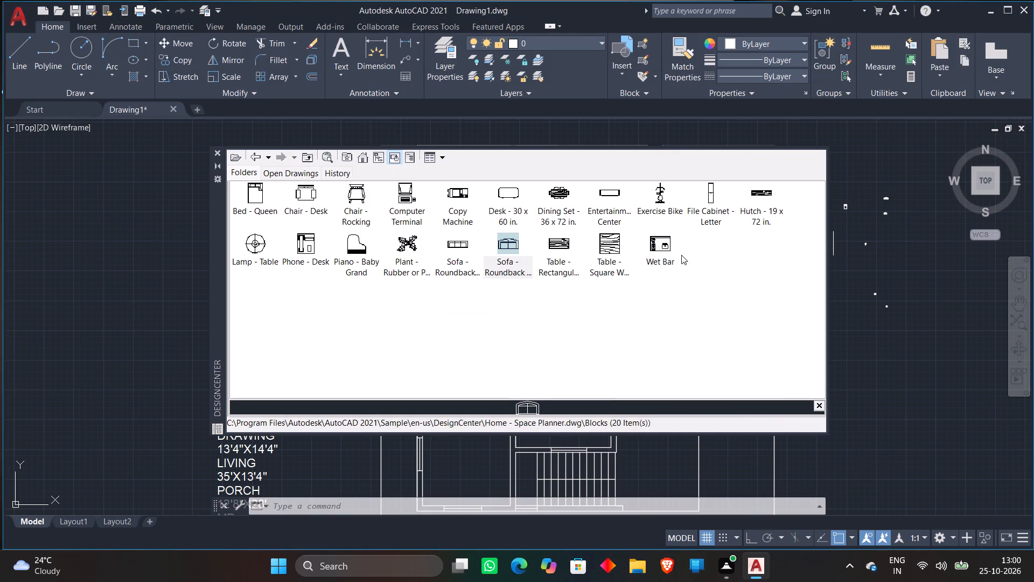
Insert the "Table - Rectangular Woodgrain 60 x 30 in." block at scale 1 between the bed and the loveseat.
double_click(554, 244)
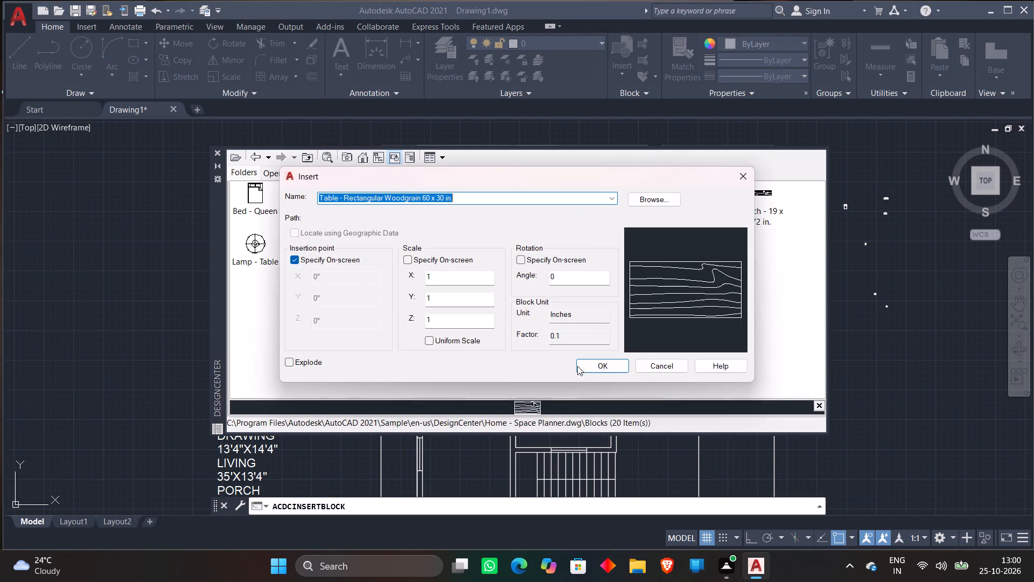
left_click(586, 365)
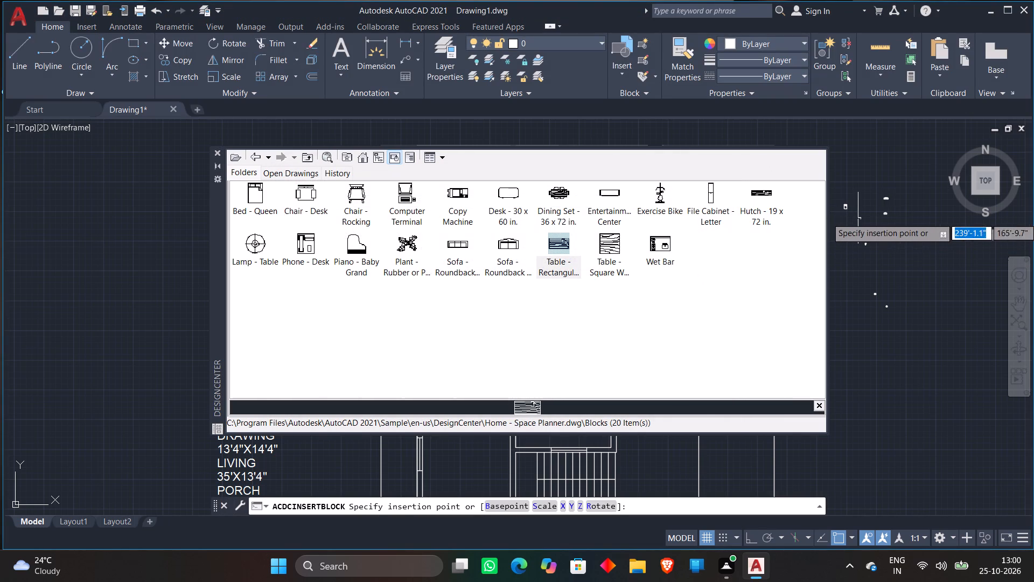
left_click(858, 218)
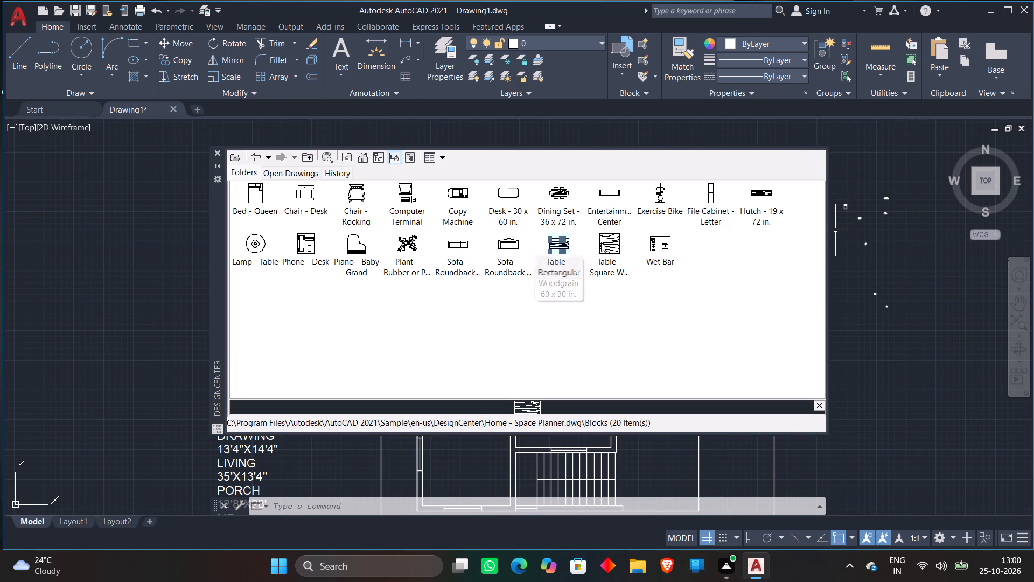
Insert the "Dining Set - 36 x 72 in." block above the inserted bed and close DesignCenter.
double_click(559, 194)
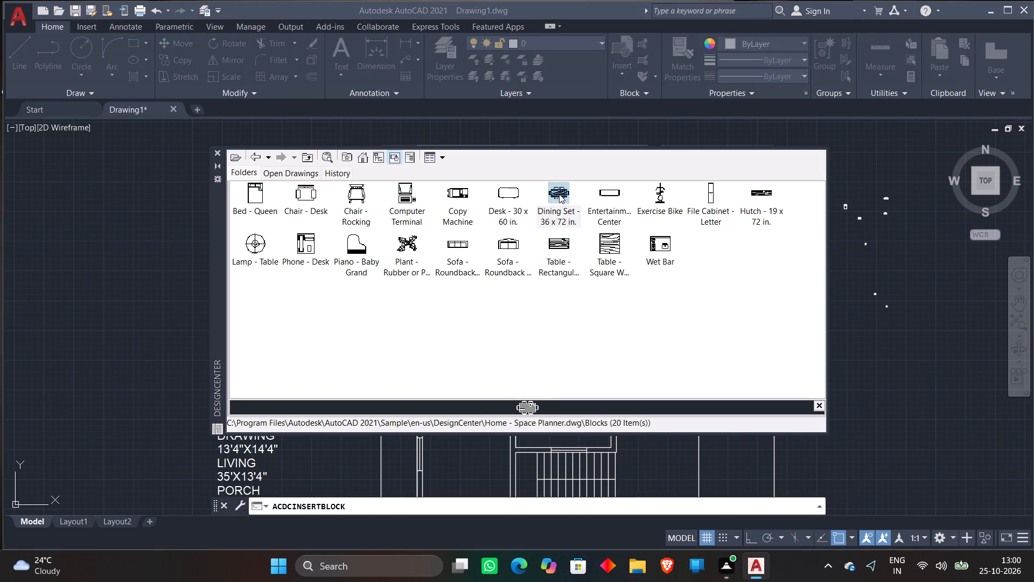
left_click(599, 363)
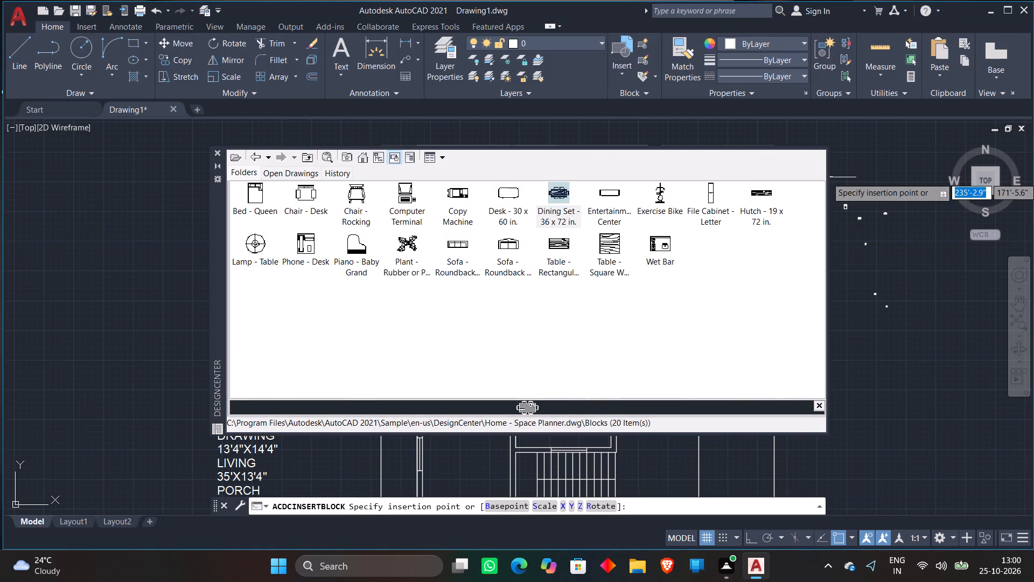
left_click(842, 180)
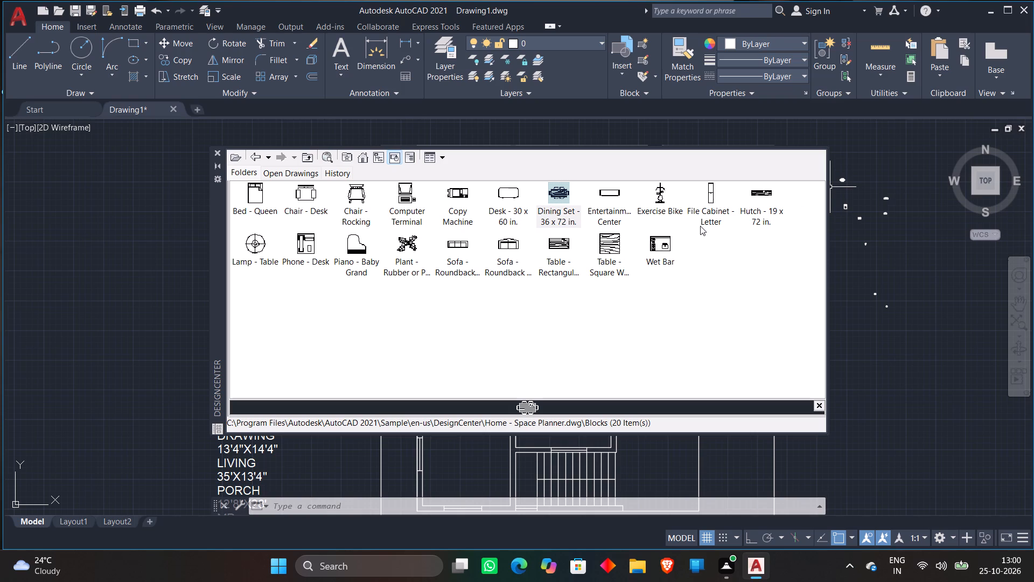
scroll(700, 227, "down", 1)
left_click(258, 156)
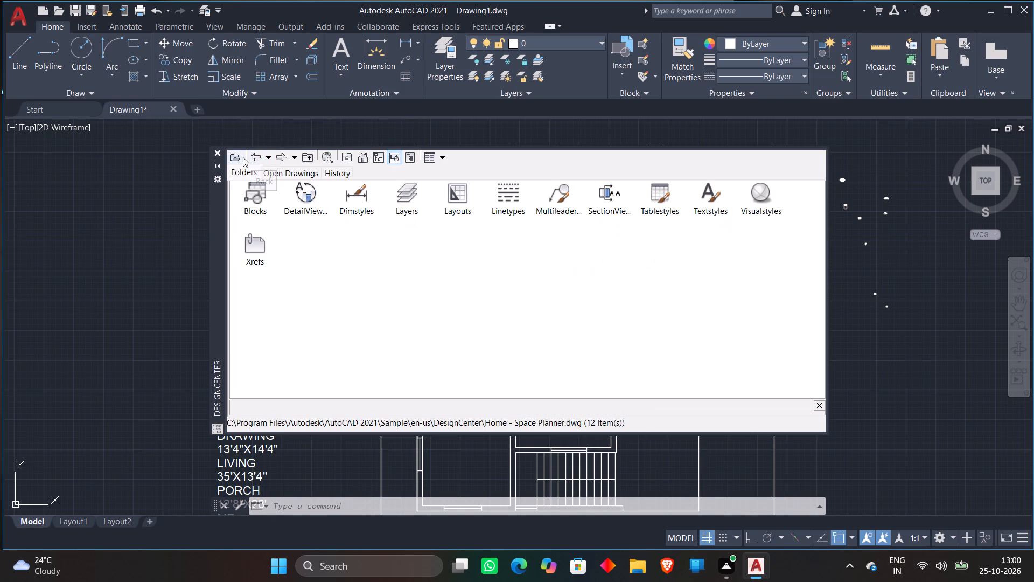
left_click(214, 150)
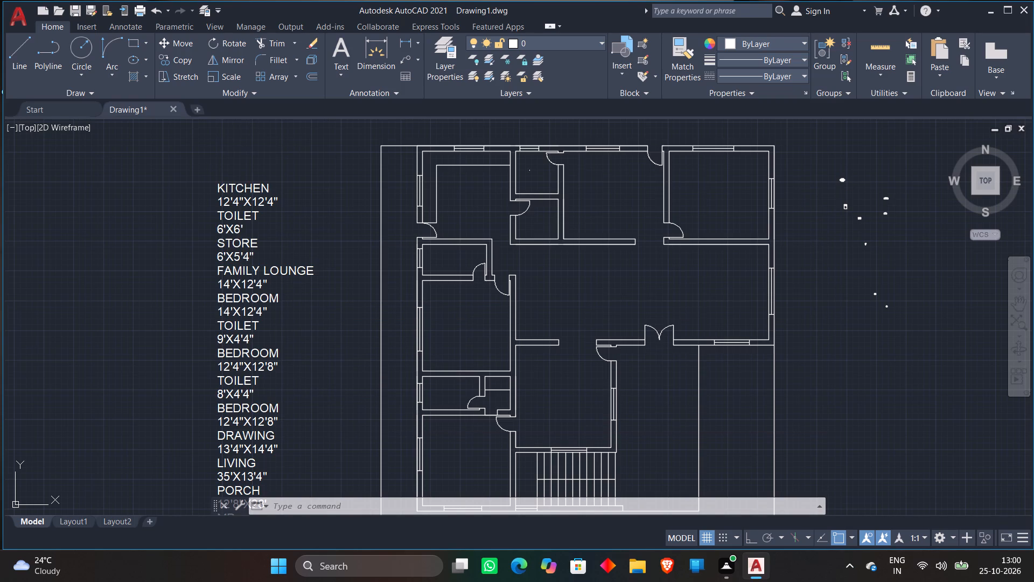
Move the range-oven block from beside the plan onto the kitchen's west counter, next to the window.
scroll(859, 191, "up", 3)
scroll(859, 191, "down", 1)
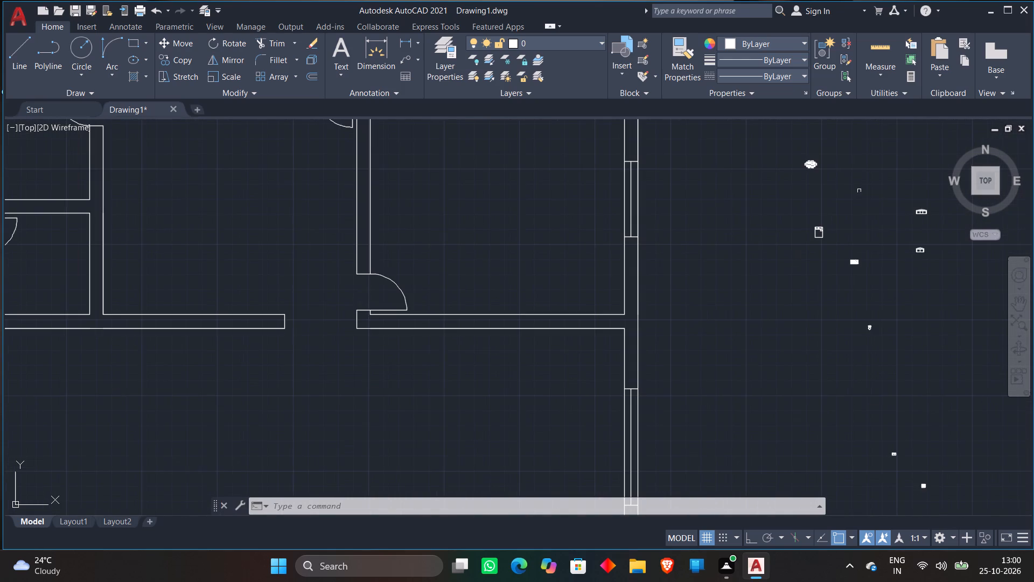
scroll(880, 223, "down", 1)
middle_click_drag(920, 341, 837, 317)
scroll(855, 359, "up", 3)
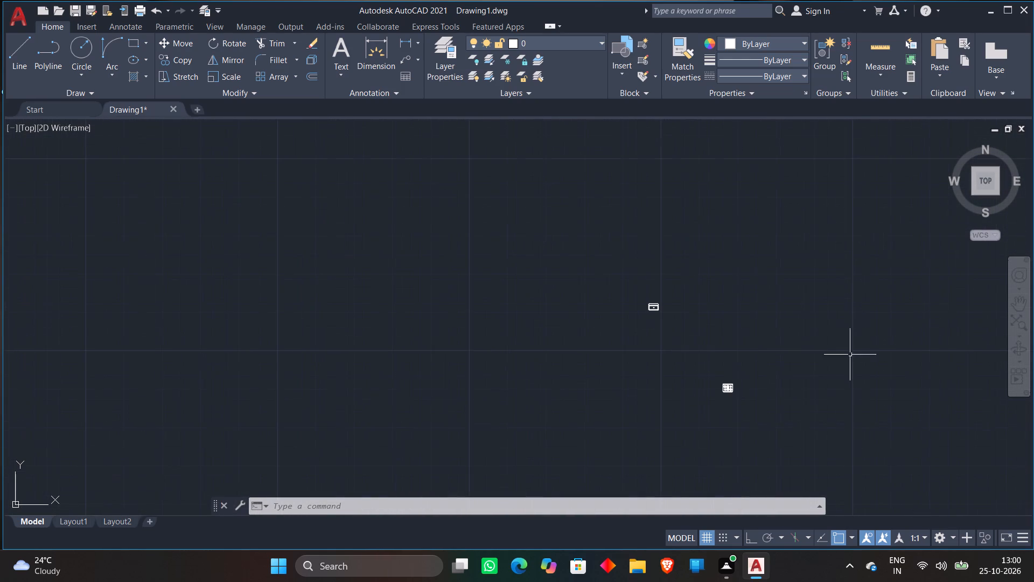
left_click(690, 356)
left_click(799, 411)
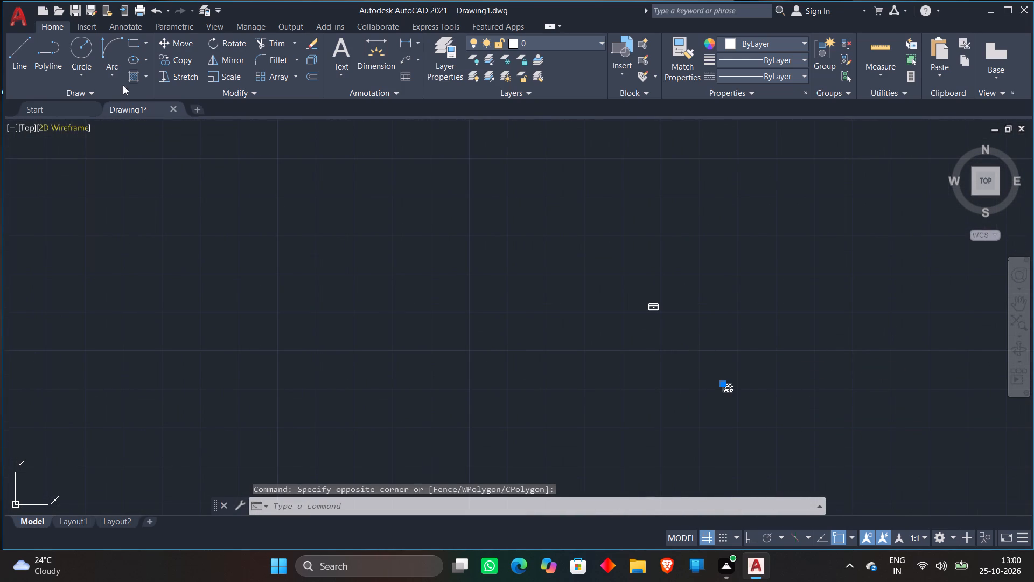
left_click(179, 39)
left_click(733, 390)
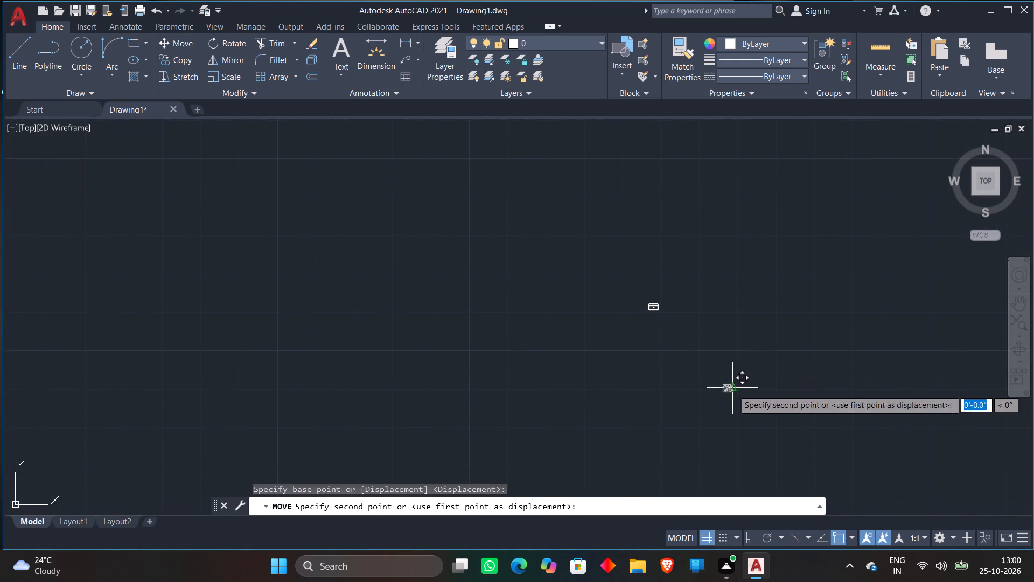
scroll(477, 275, "down", 3)
middle_click_drag(429, 229, 521, 314)
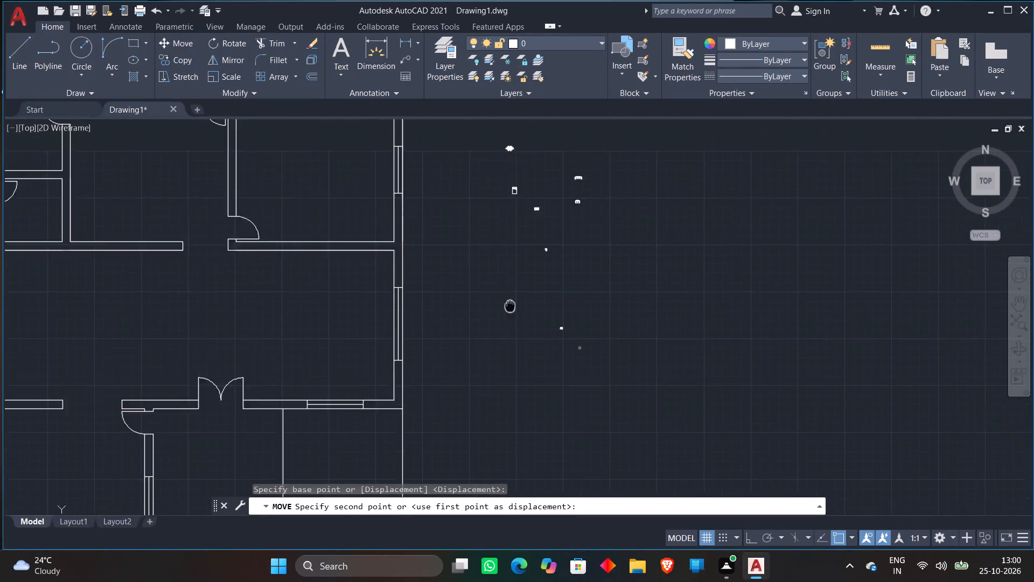
middle_click_drag(521, 314, 701, 427)
scroll(110, 295, "up", 3)
middle_click_drag(131, 297, 291, 274)
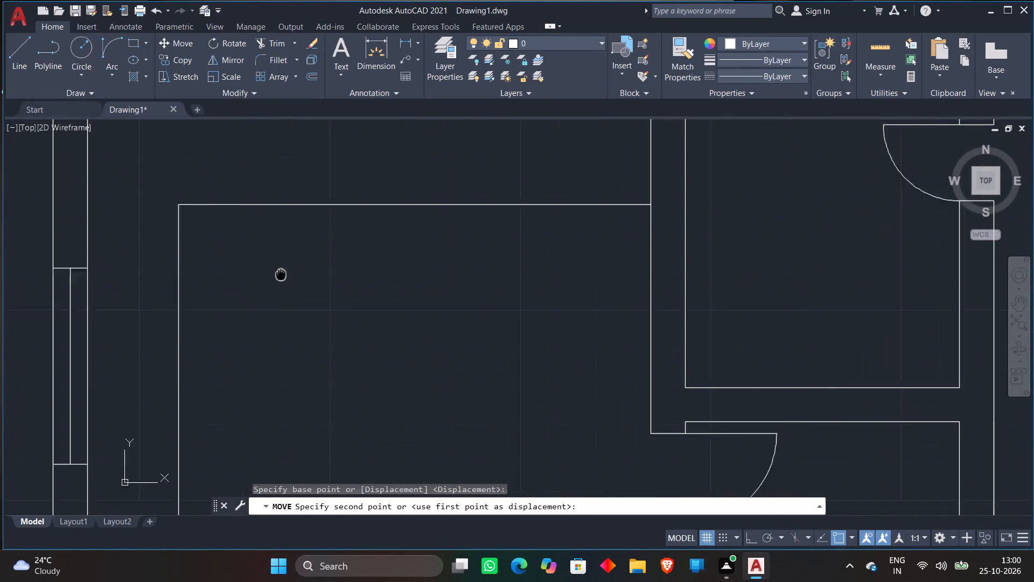
middle_click_drag(291, 274, 322, 275)
left_click(221, 354)
scroll(325, 334, "down", 1)
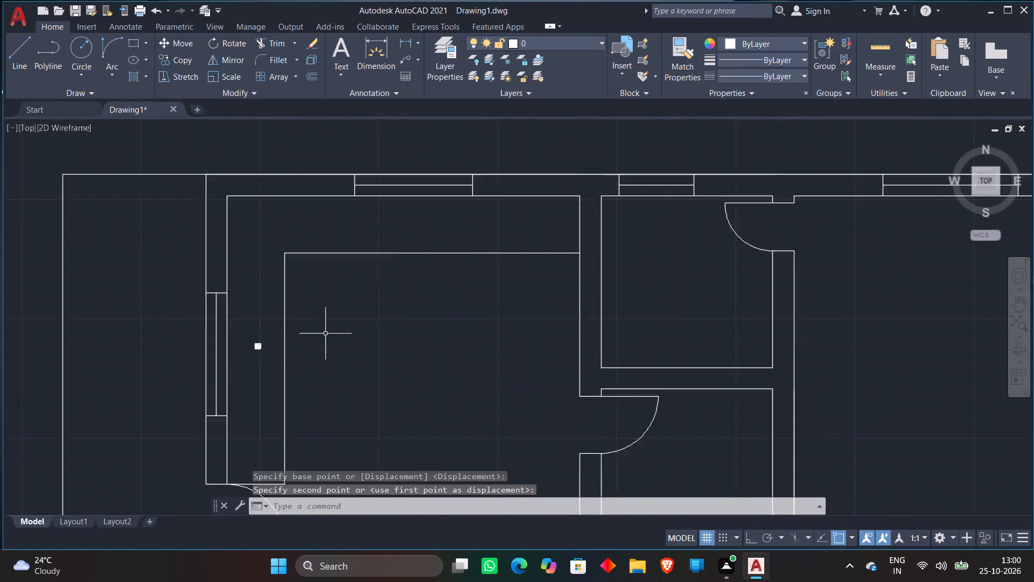
Rotate the small range-oven block on the kitchen's west counter by 90° with Ortho on.
scroll(325, 334, "down", 1)
middle_click_drag(342, 347, 310, 264)
scroll(258, 256, "up", 3)
left_click(264, 290)
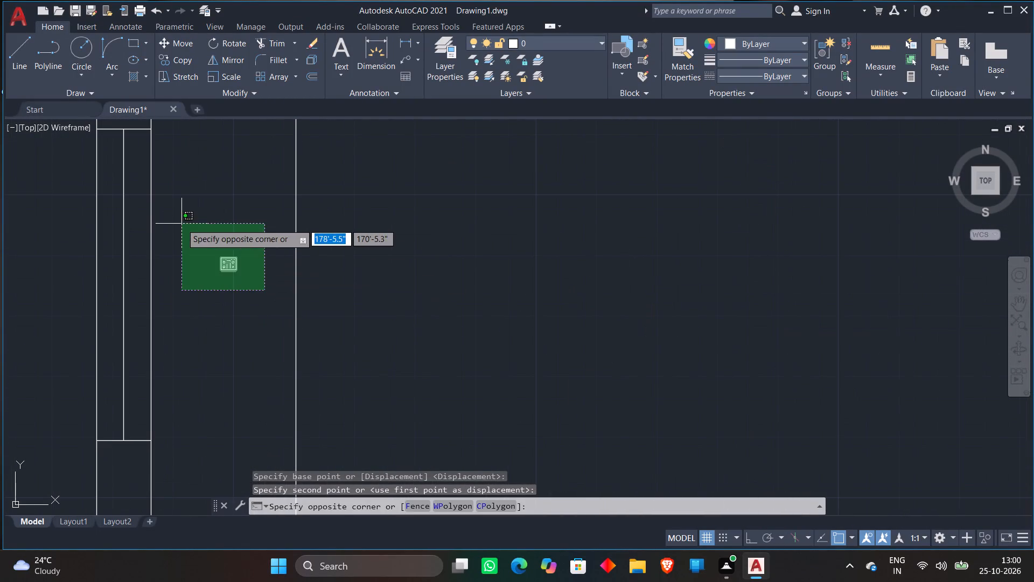
left_click(185, 226)
right_click(198, 219)
left_click(253, 361)
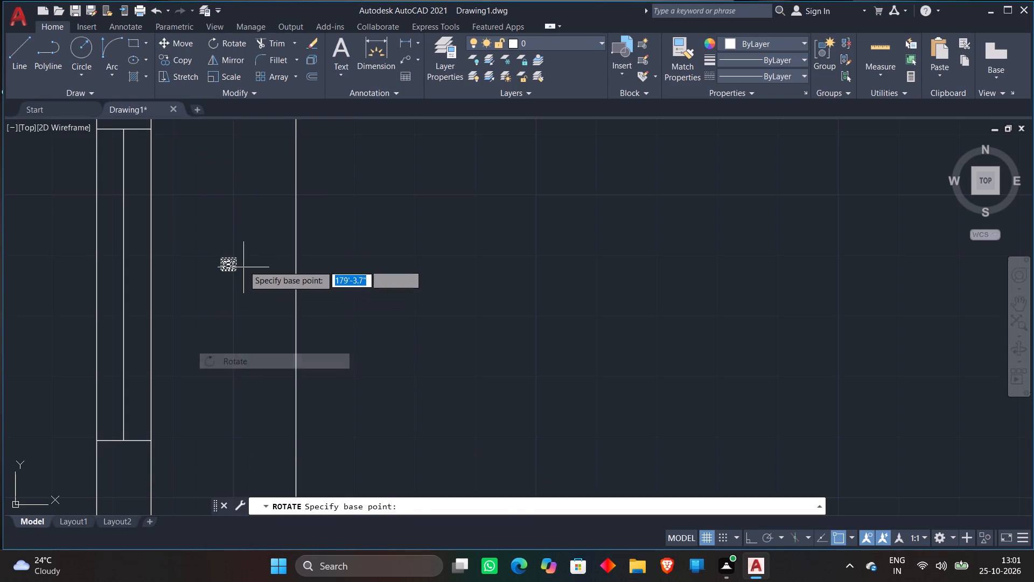
left_click(248, 244)
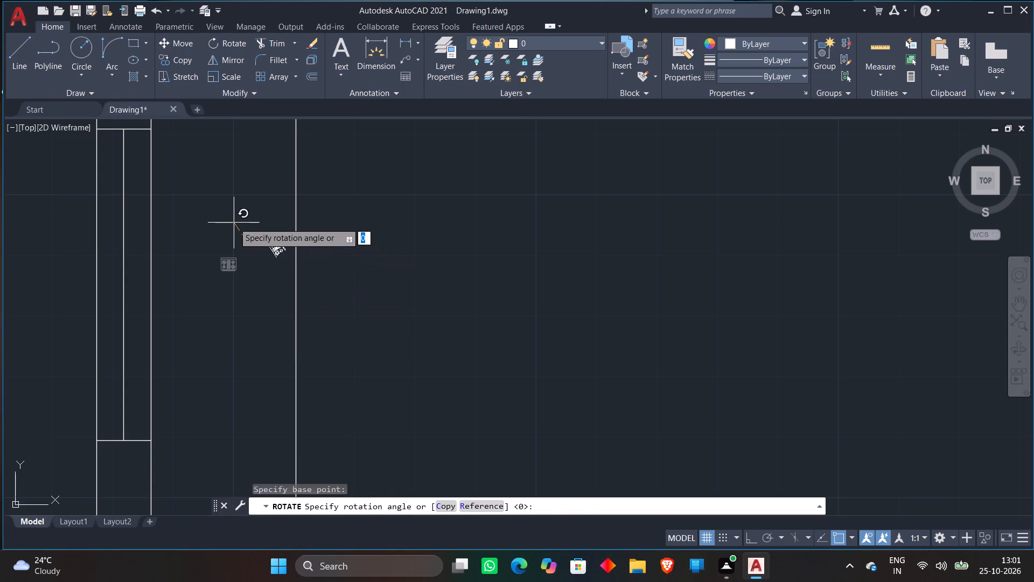
key("F8")
left_click(234, 220)
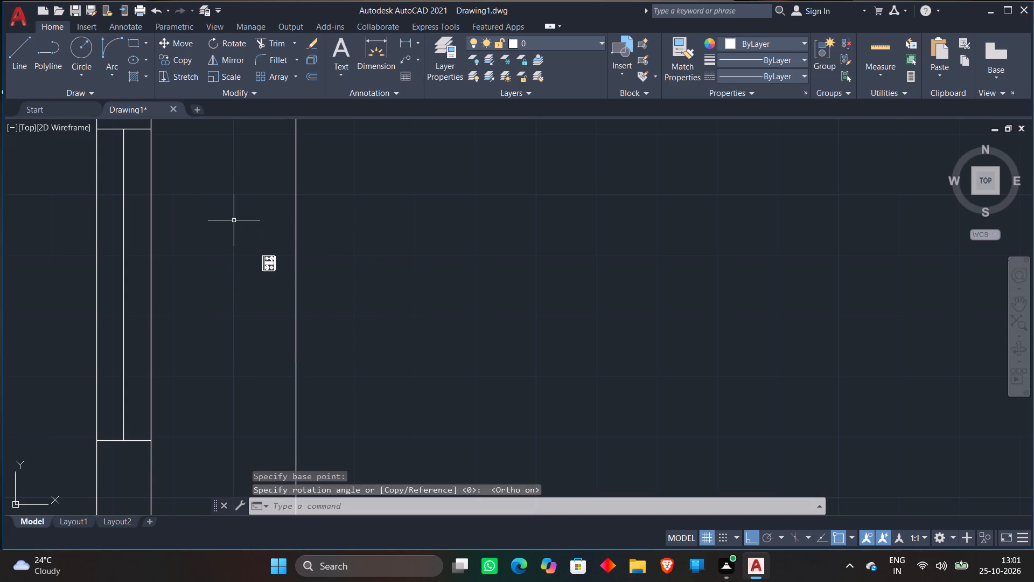
Scale up the rotated range-oven block until it is roughly as wide as the kitchen's west counter.
middle_click_drag(364, 295, 402, 254)
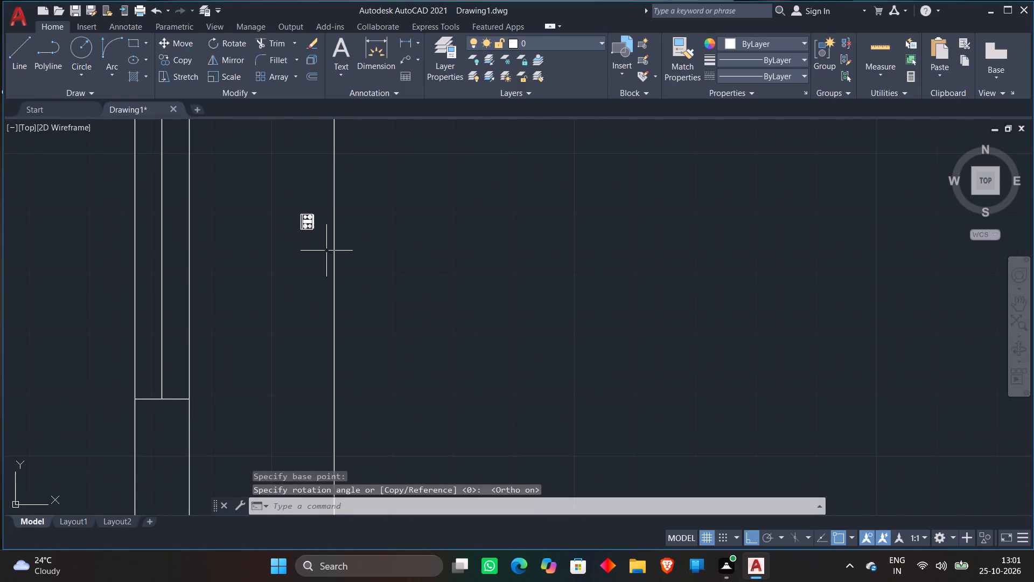
left_click(323, 251)
left_click(277, 196)
right_click(382, 205)
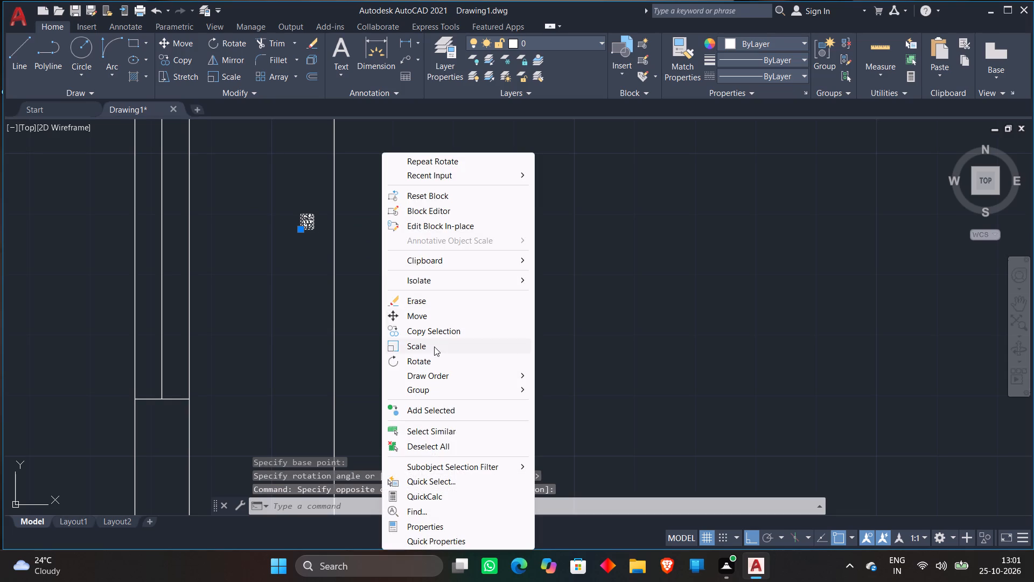
left_click(434, 347)
left_click(308, 206)
scroll(302, 145, "down", 2)
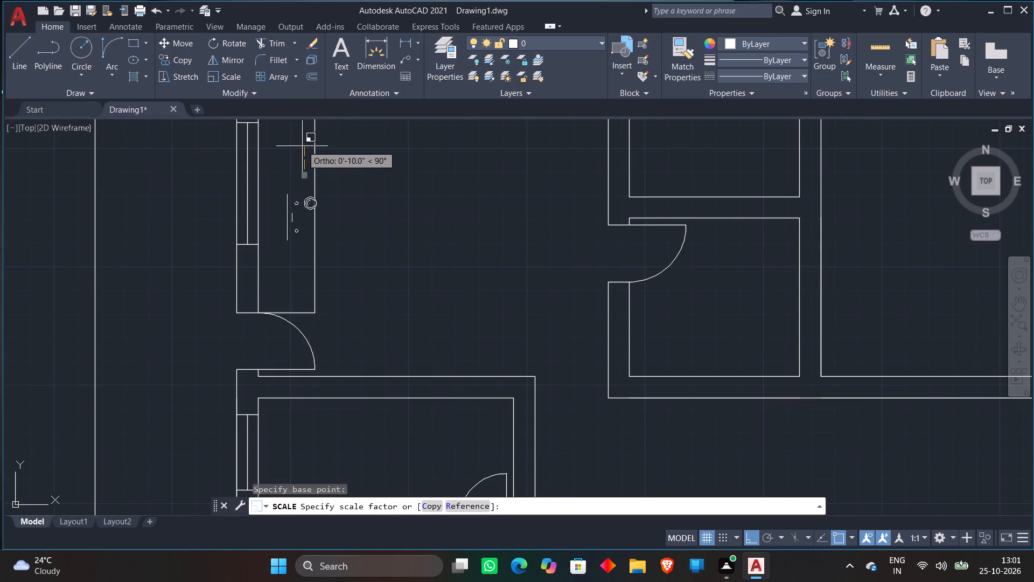
left_click(301, 139)
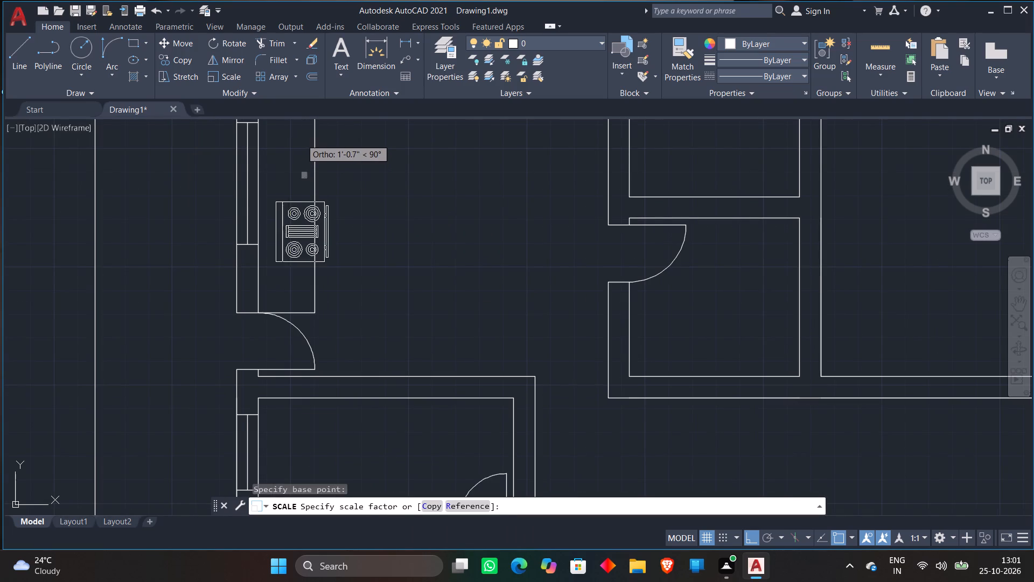
Move the enlarged range-oven block, with Ortho off, onto the west counter so it sits beside the window.
left_click(289, 231)
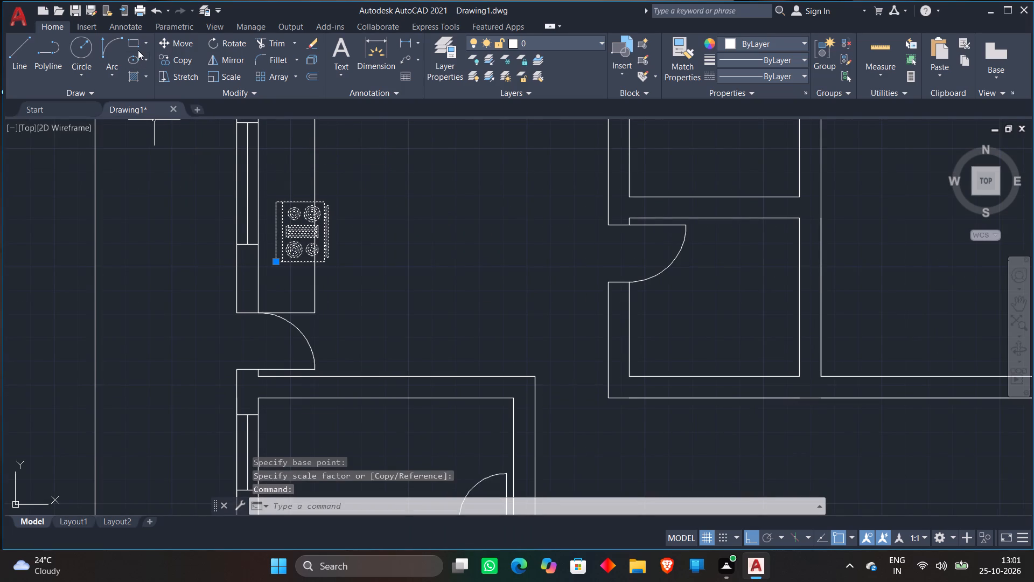
left_click(181, 44)
left_click(303, 237)
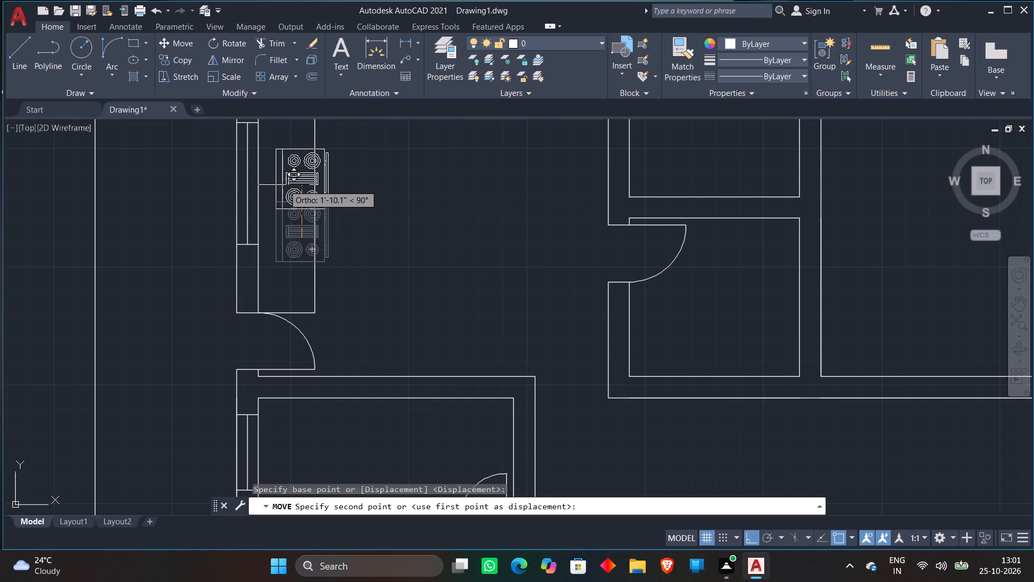
key("F8")
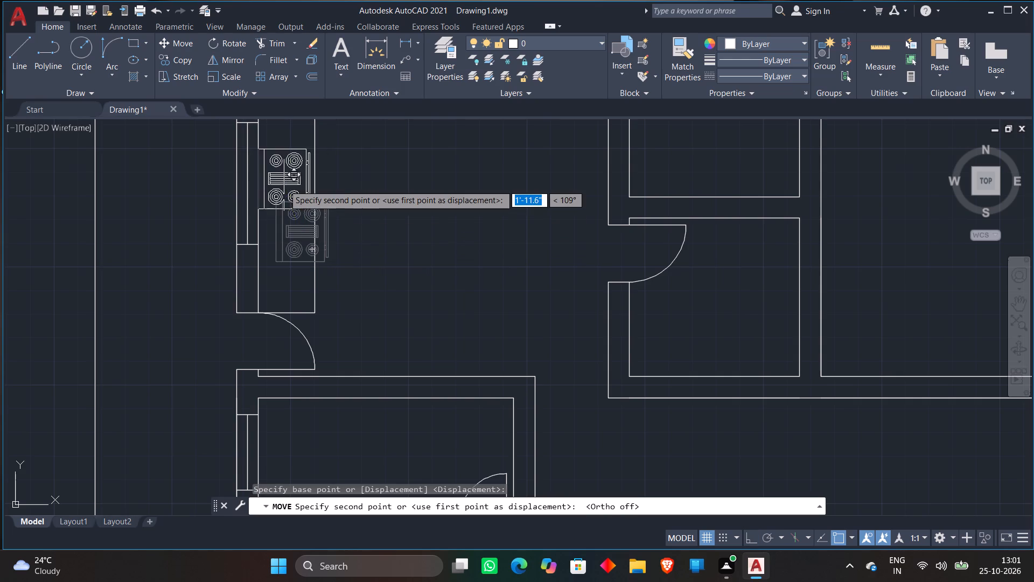
scroll(284, 185, "up", 2)
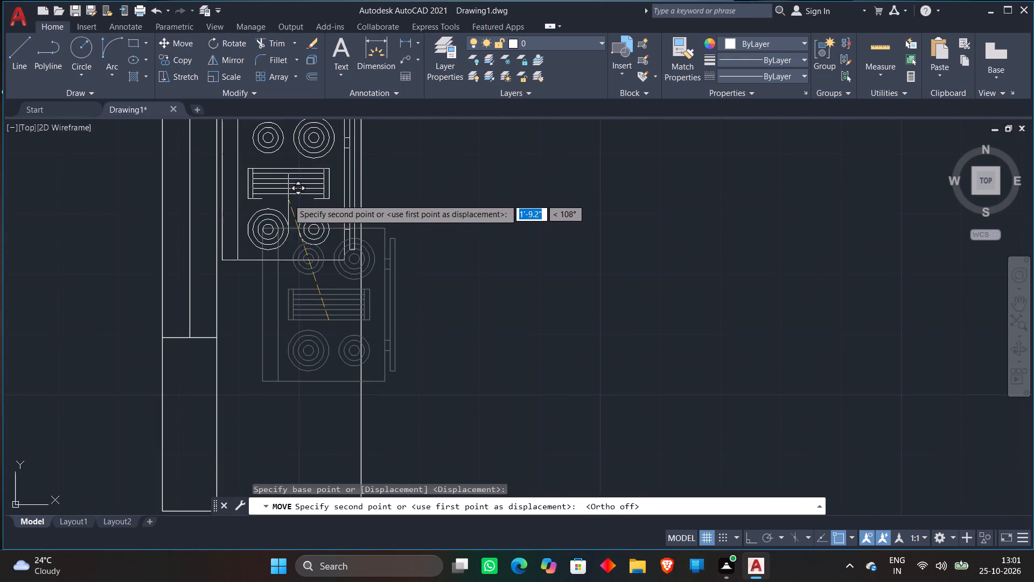
left_click(288, 199)
Move the sink block from beside the plan onto the kitchen's north counter, below the window.
scroll(345, 210, "down", 2)
scroll(394, 183, "down", 1)
middle_click_drag(395, 182, 375, 198)
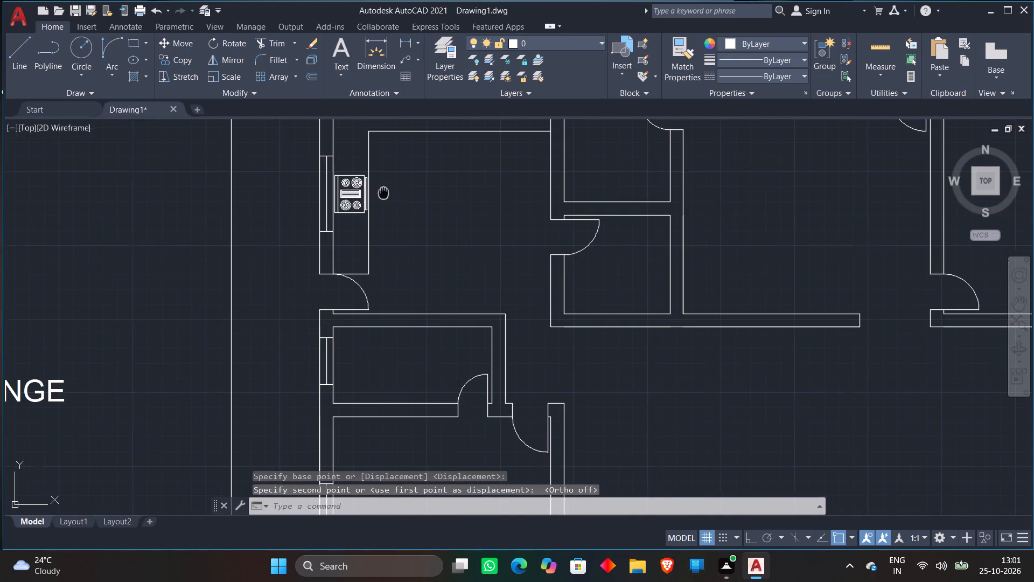
middle_click_drag(375, 198, 289, 257)
scroll(392, 250, "down", 2)
left_click(783, 395)
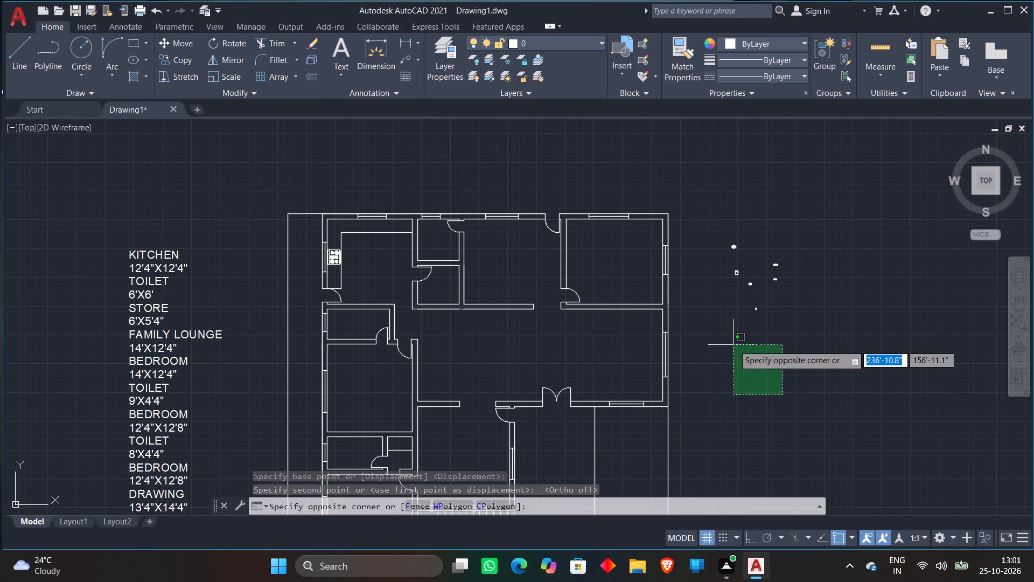
left_click(733, 345)
left_click(169, 43)
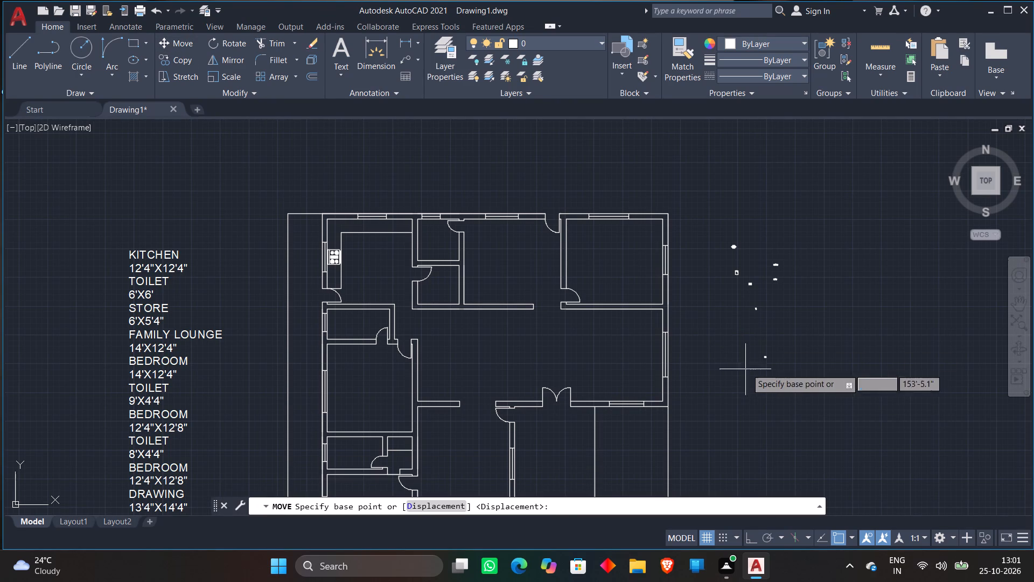
left_click(763, 365)
scroll(373, 222, "up", 5)
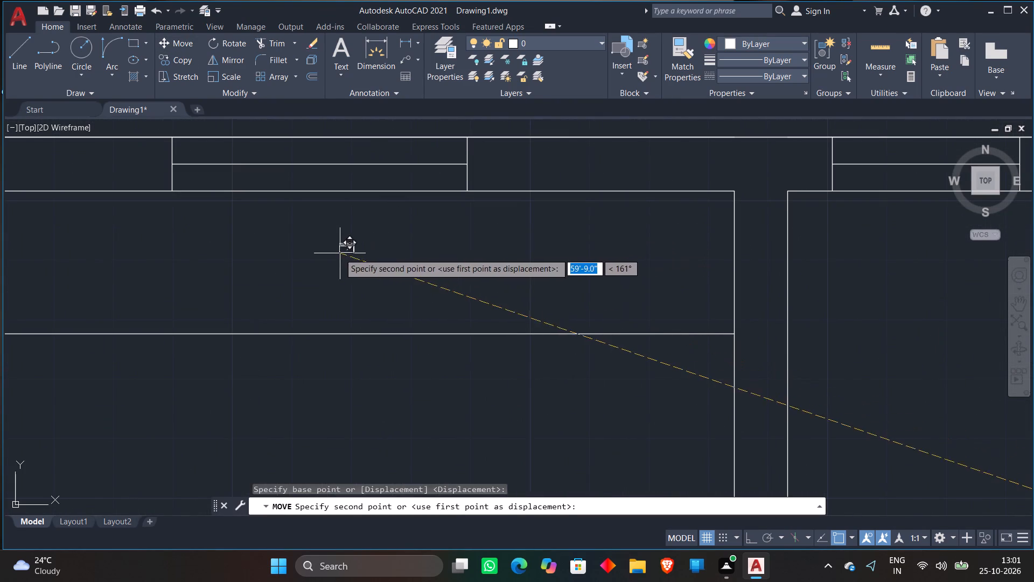
left_click(339, 253)
Scale up the small sink block by a factor of about 8.
scroll(385, 250, "down", 1)
middle_click_drag(385, 249, 500, 269)
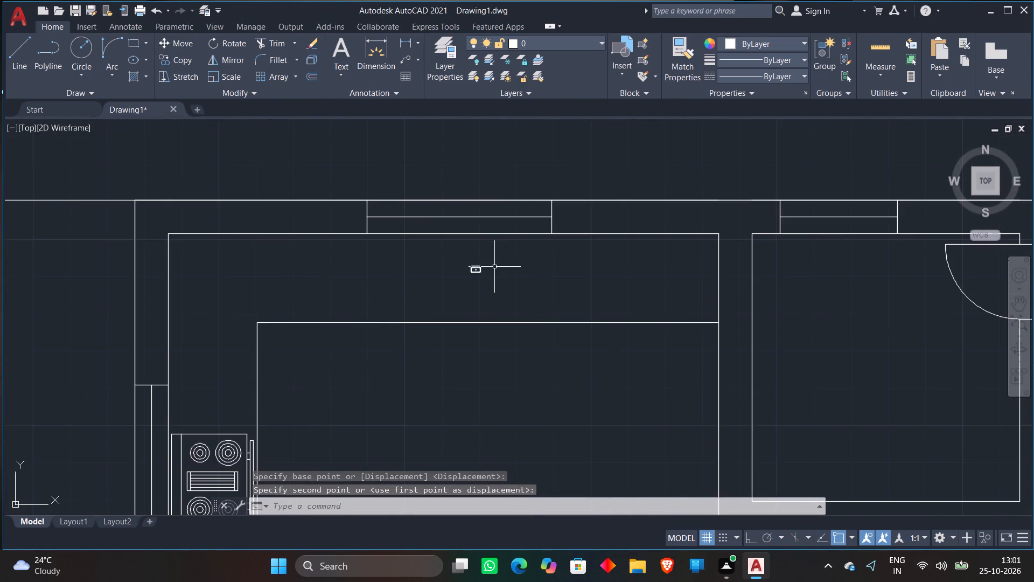
scroll(492, 266, "up", 1)
left_click(422, 245)
left_click(520, 303)
right_click(521, 286)
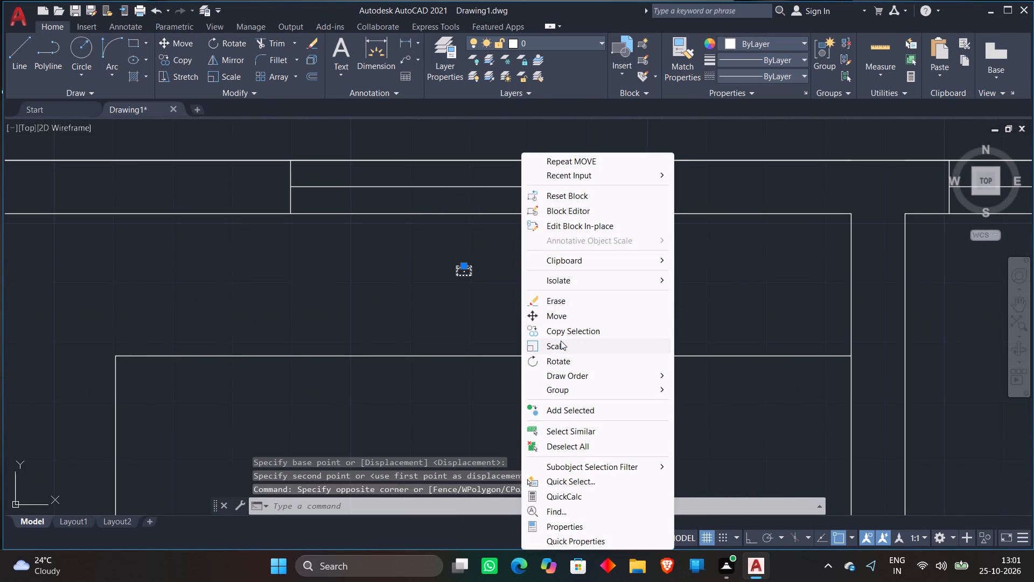
left_click(561, 341)
left_click(497, 249)
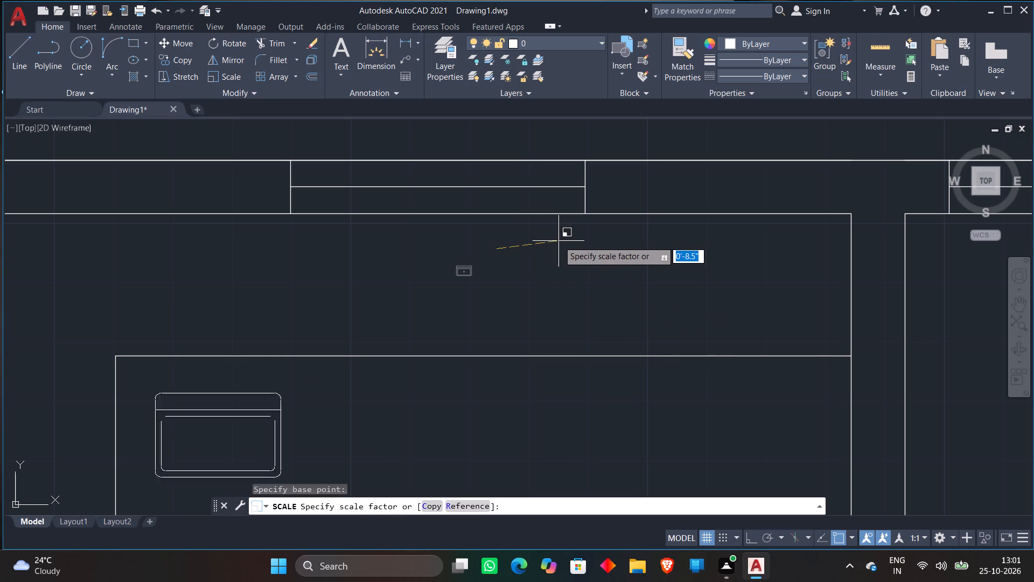
left_click(557, 242)
Move the enlarged sink block back onto the kitchen's north counter, centred below the window.
left_click(219, 410)
left_click(203, 412)
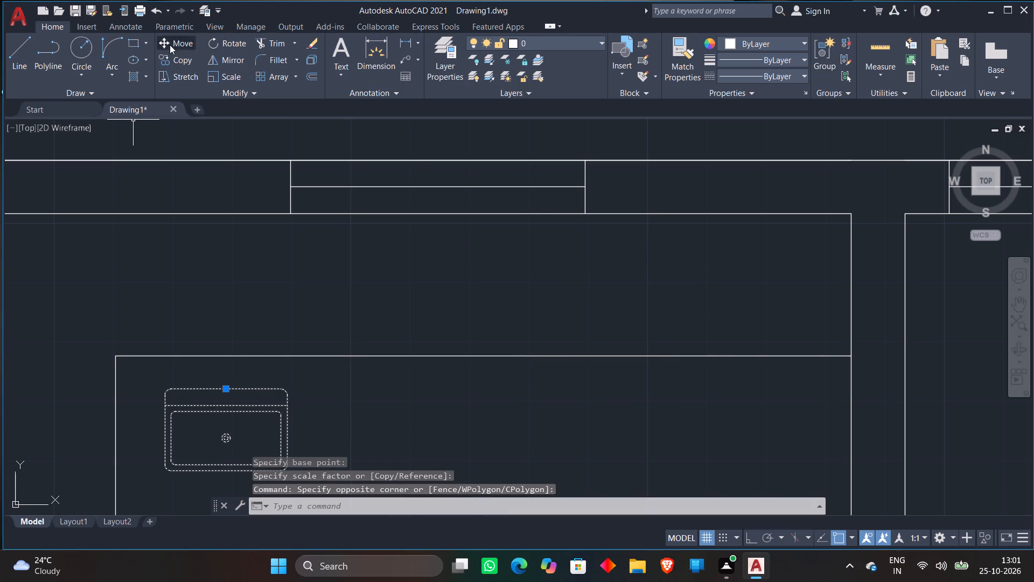
left_click(170, 45)
left_click(200, 428)
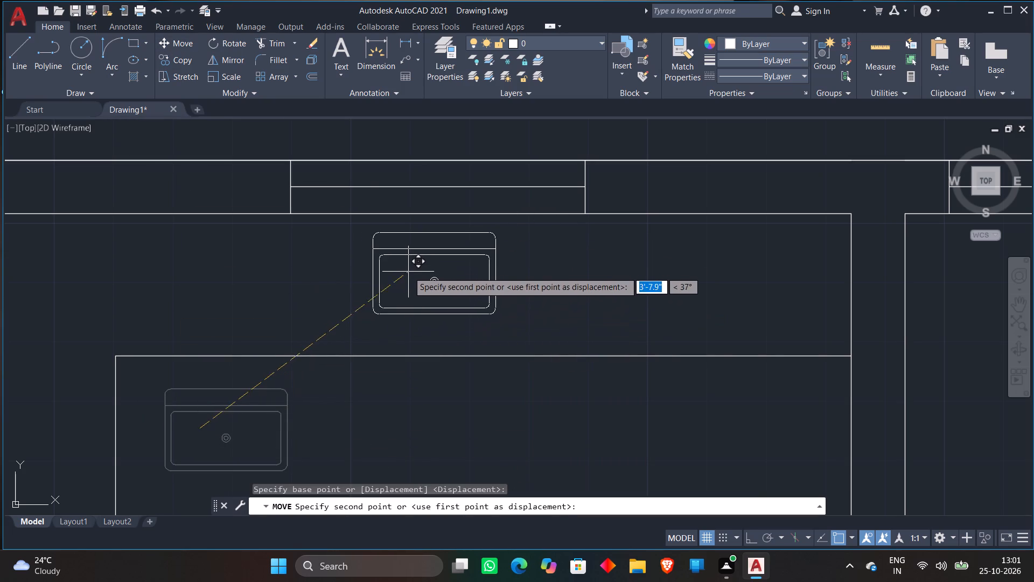
left_click(405, 277)
Scale the sink block up again by a factor of about 1.5 so it nearly fills the counter depth.
left_click(353, 231)
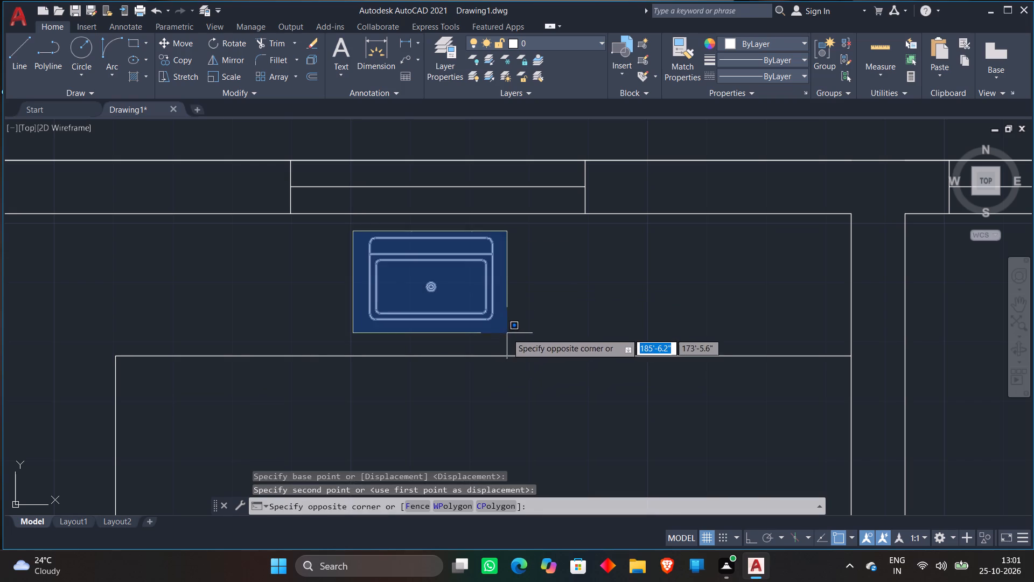
left_click(510, 334)
right_click(521, 279)
left_click(540, 347)
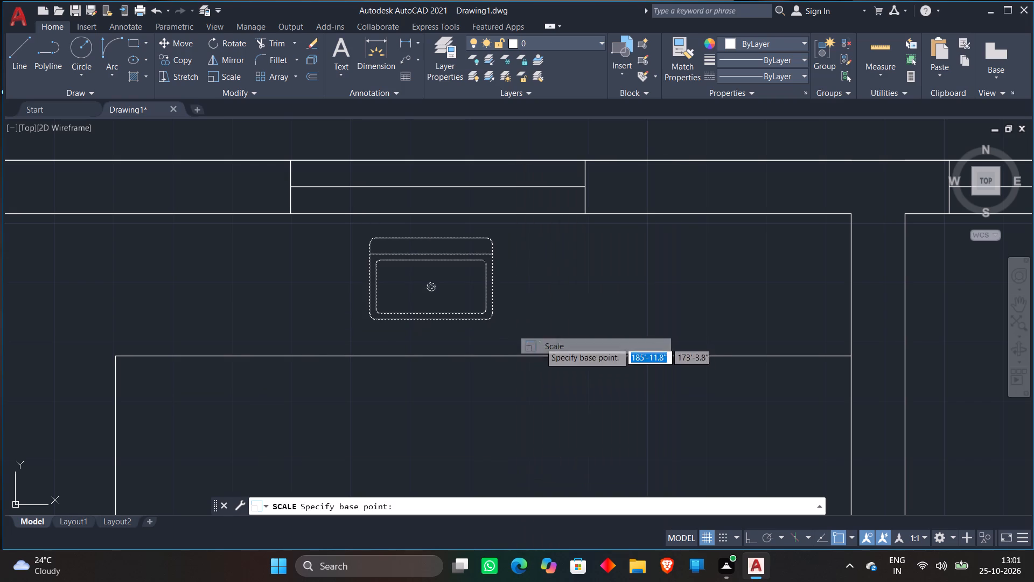
scroll(501, 247, "up", 1)
left_click(504, 245)
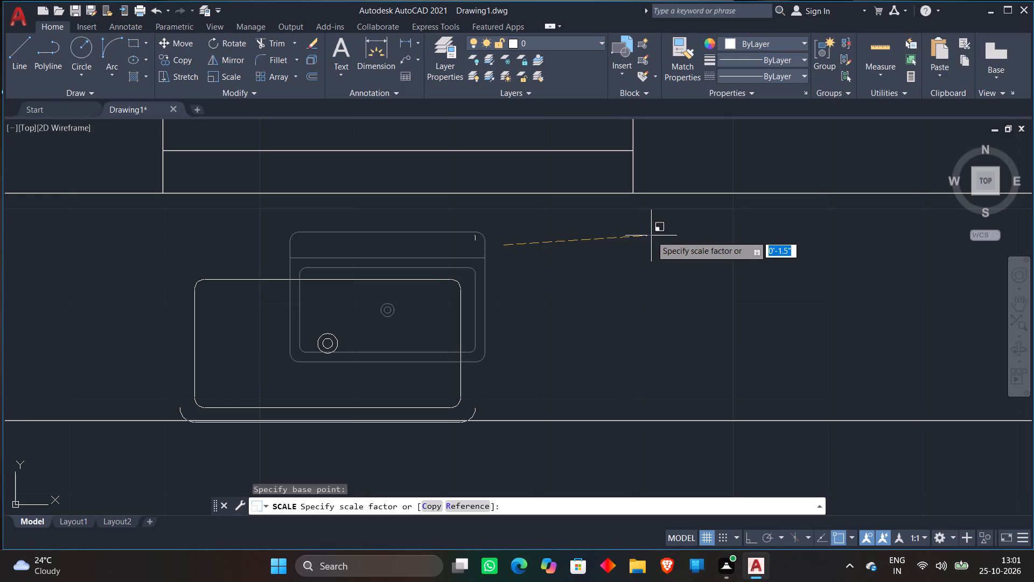
left_click(651, 235)
Move the resized sink block so it fits within the north counter beneath the window.
left_click(375, 280)
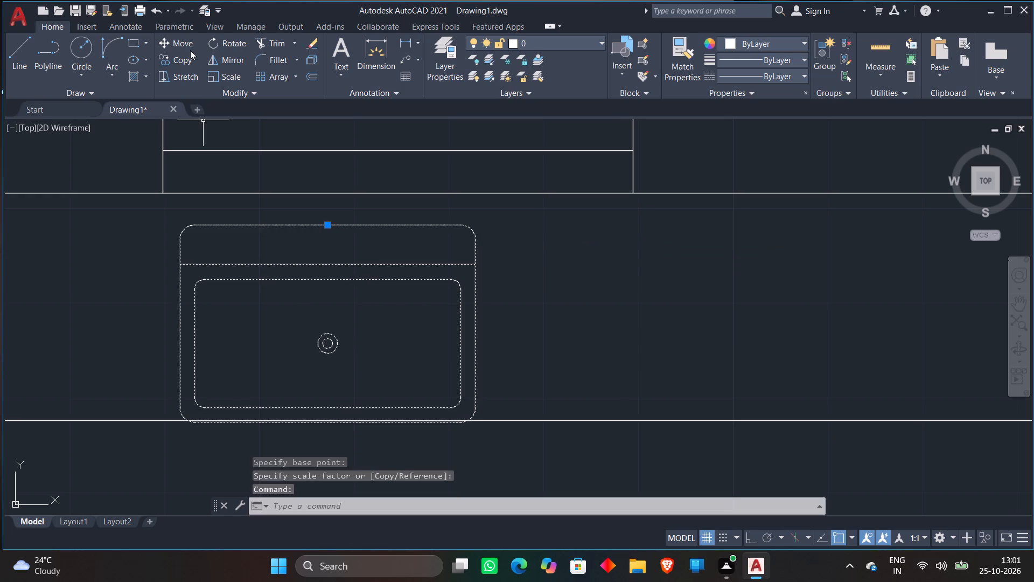
left_click(186, 45)
left_click(320, 368)
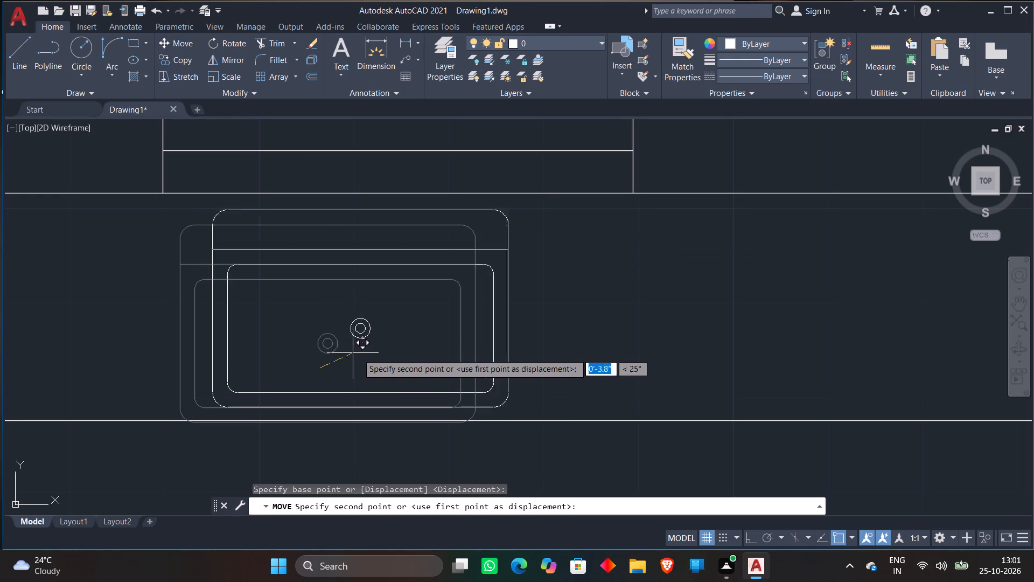
left_click(381, 355)
Move the toilet fixture block from beside the plan into the toilet room directly east of the kitchen.
scroll(424, 346, "down", 3)
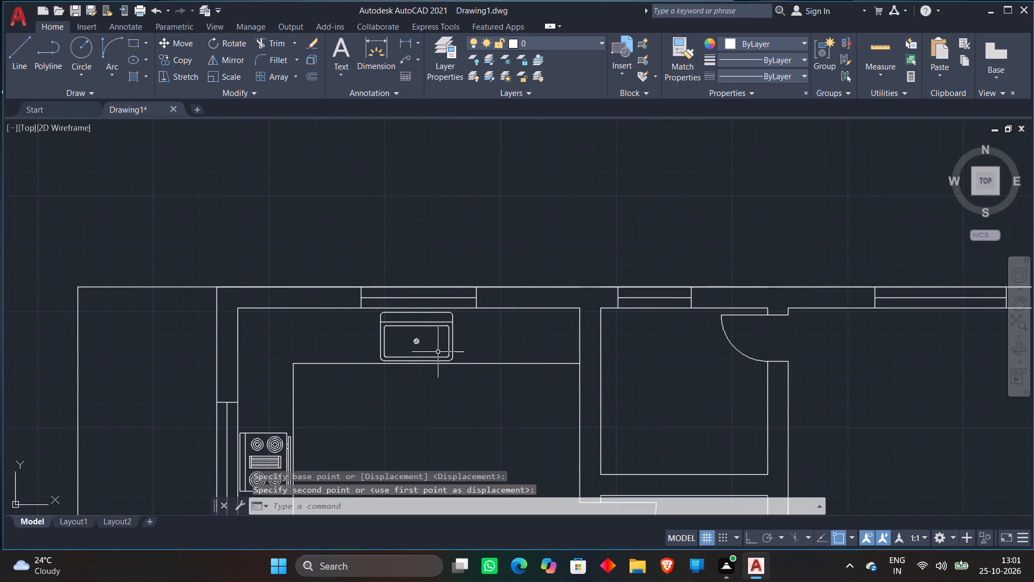
scroll(441, 352, "down", 3)
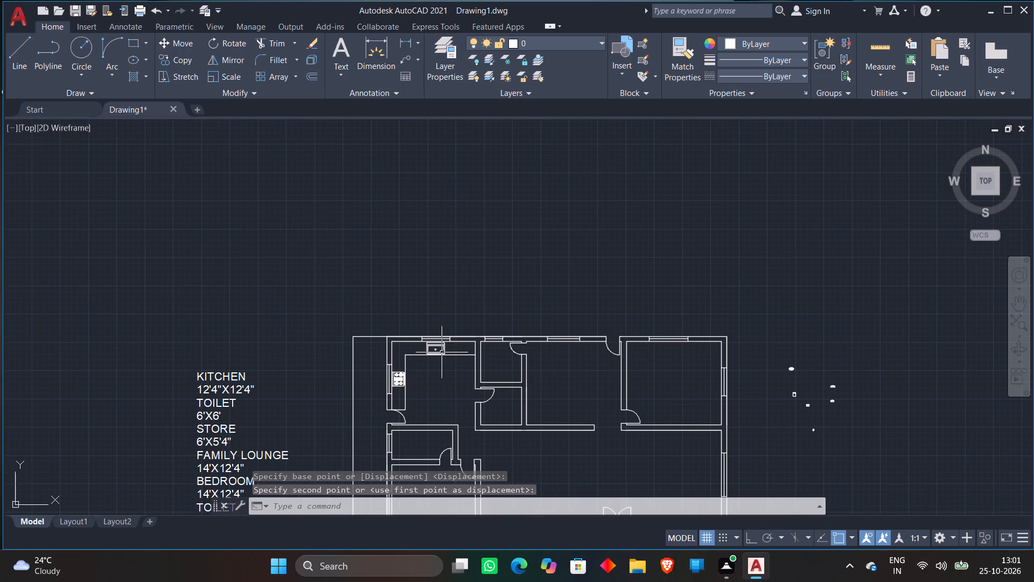
scroll(442, 352, "down", 2)
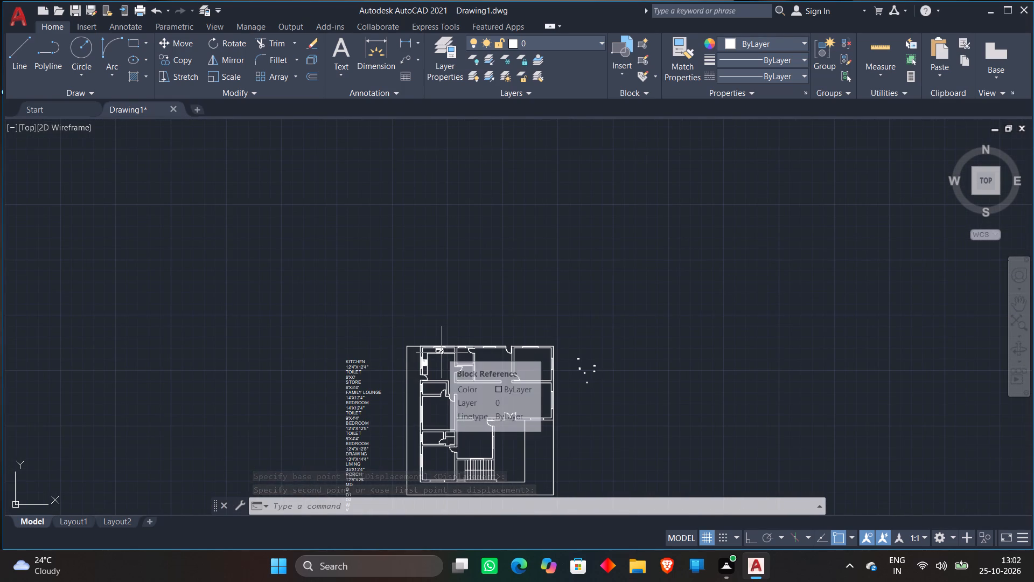
scroll(442, 352, "down", 2)
middle_click_drag(518, 374, 545, 294)
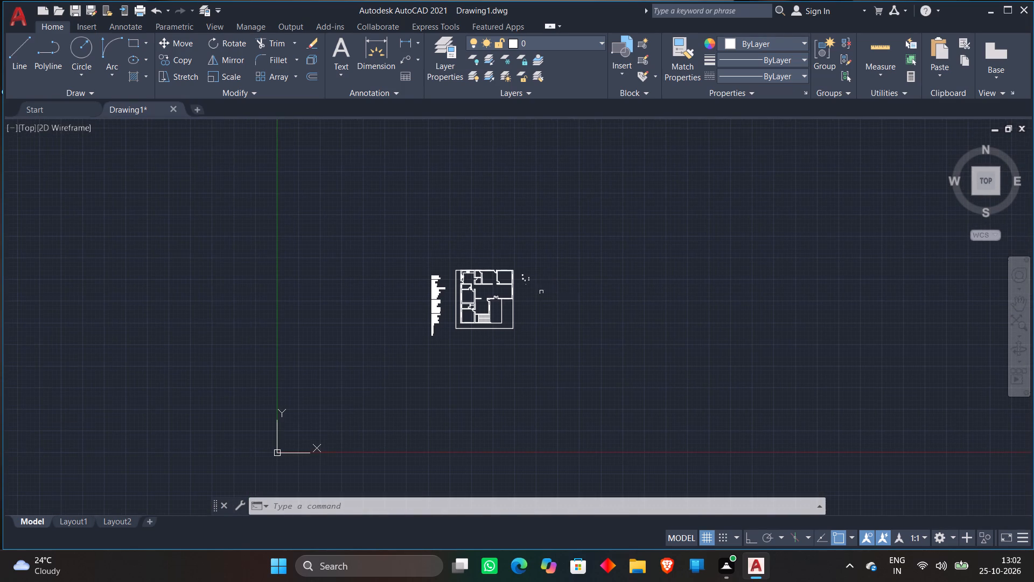
scroll(477, 234, "up", 2)
scroll(595, 351, "up", 4)
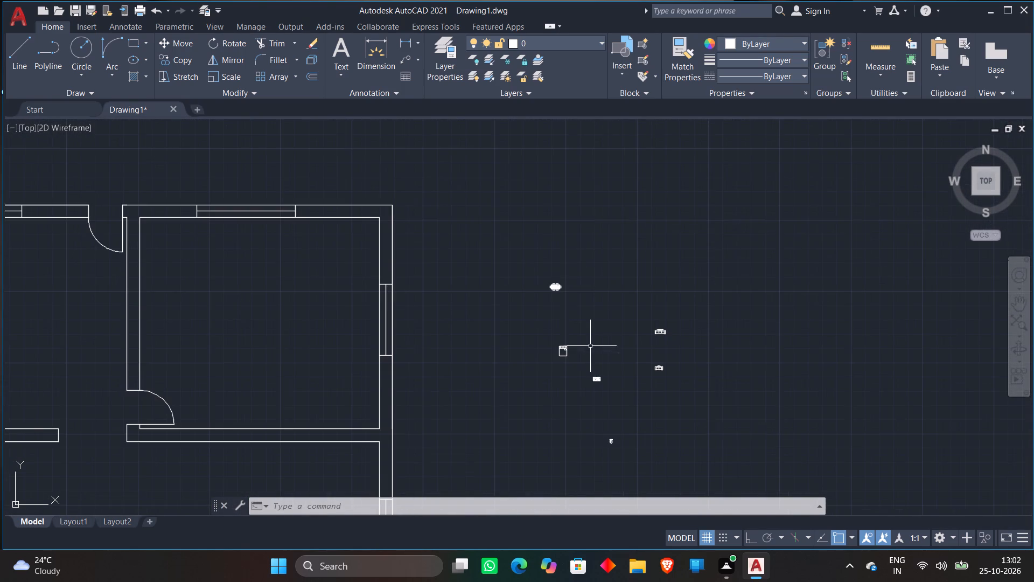
left_click(579, 426)
left_click(647, 473)
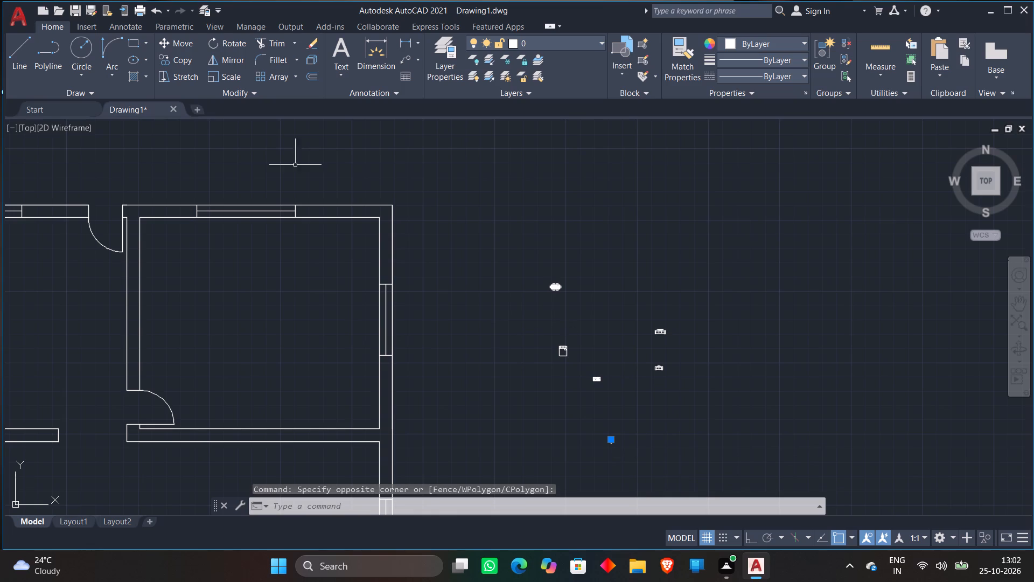
left_click(178, 44)
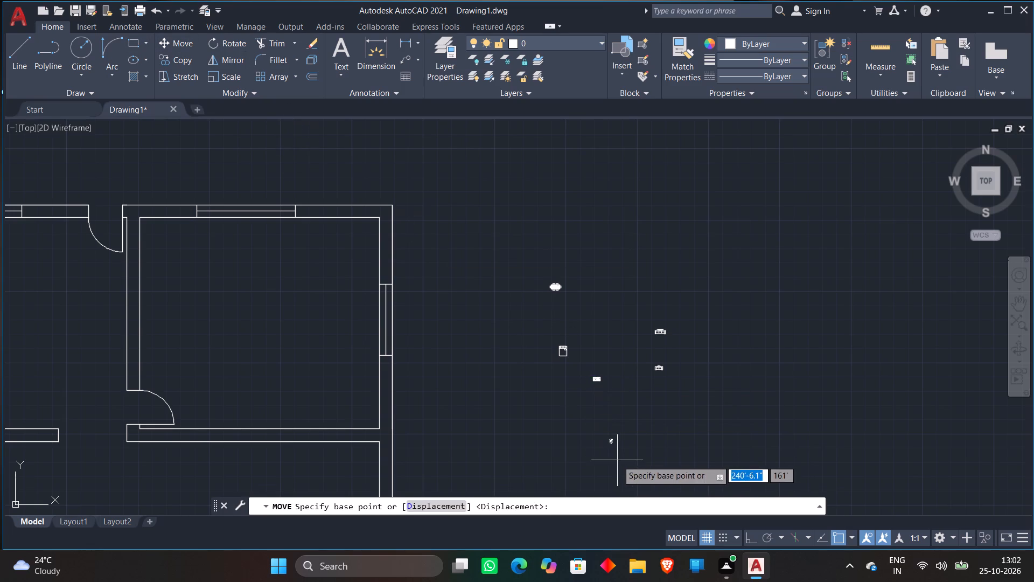
left_click(614, 452)
scroll(546, 395, "down", 2)
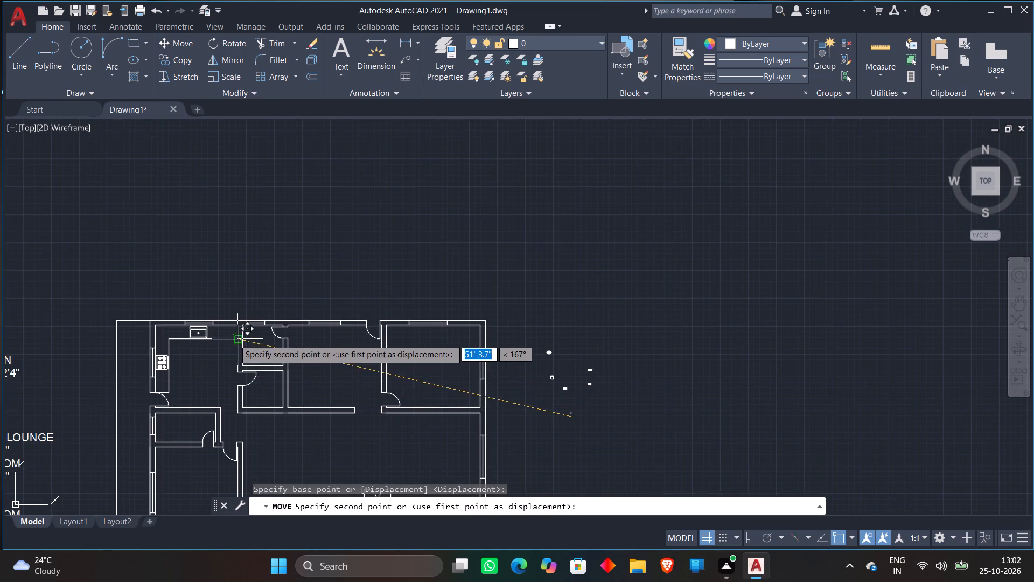
scroll(239, 337, "up", 4)
left_click(325, 401)
scroll(338, 348, "down", 2)
middle_click_drag(338, 348, 352, 330)
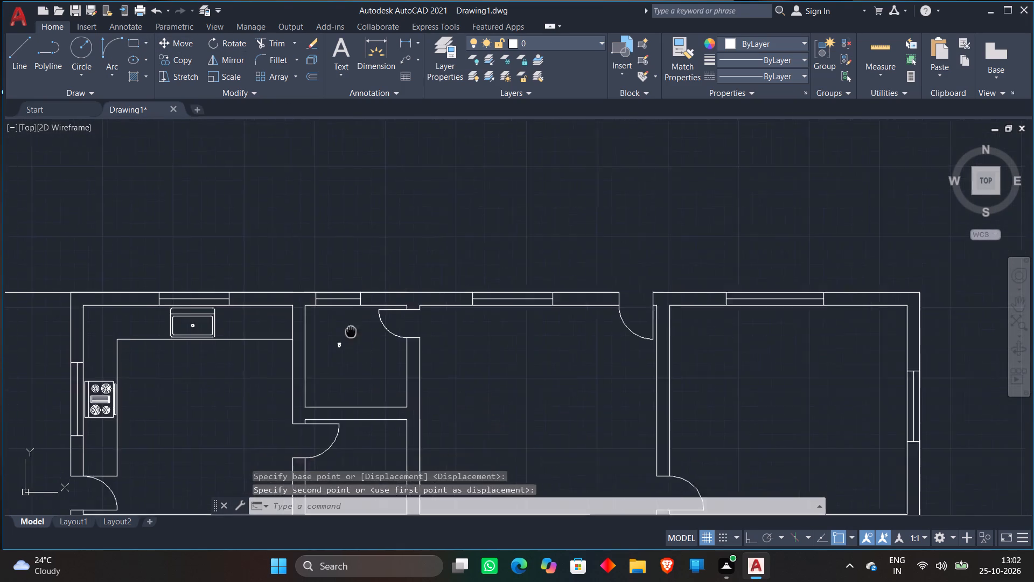
Scale the tiny toilet block up several times so it matches the size of the toilet room.
middle_click_drag(352, 330, 397, 295)
scroll(369, 294, "up", 2)
left_click(371, 294)
left_click(444, 358)
right_click(448, 350)
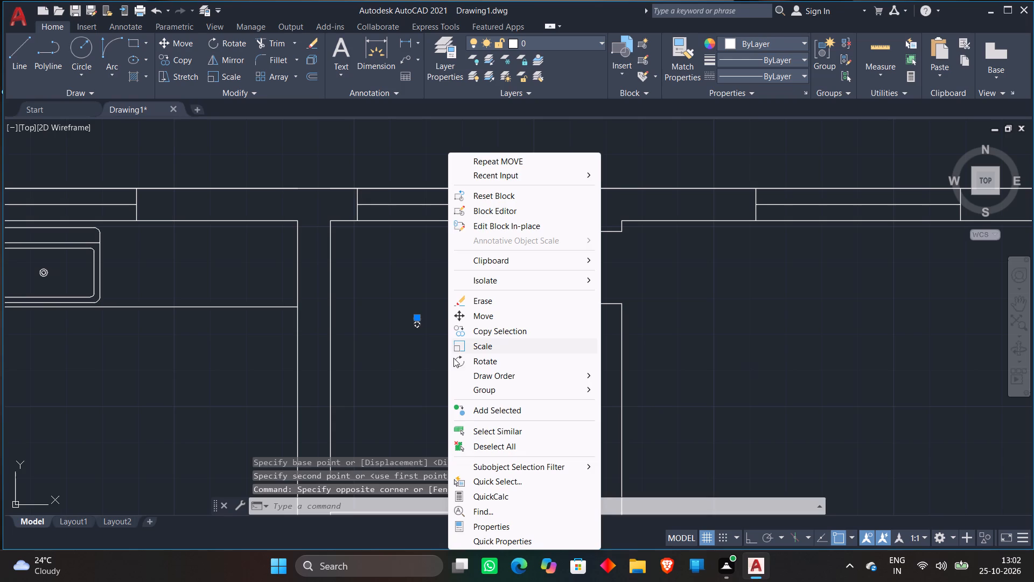
left_click(469, 347)
left_click(441, 305)
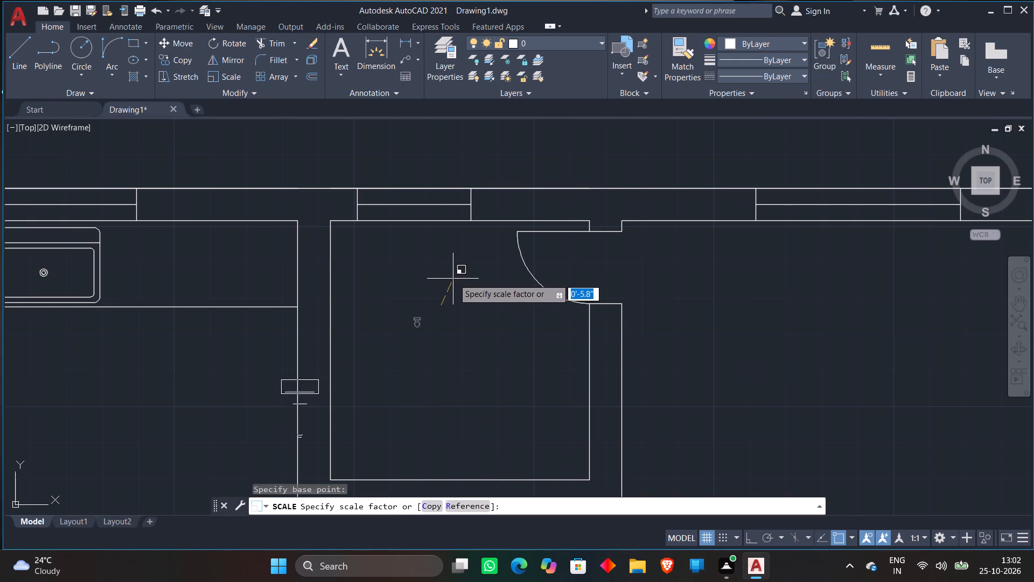
left_click(461, 273)
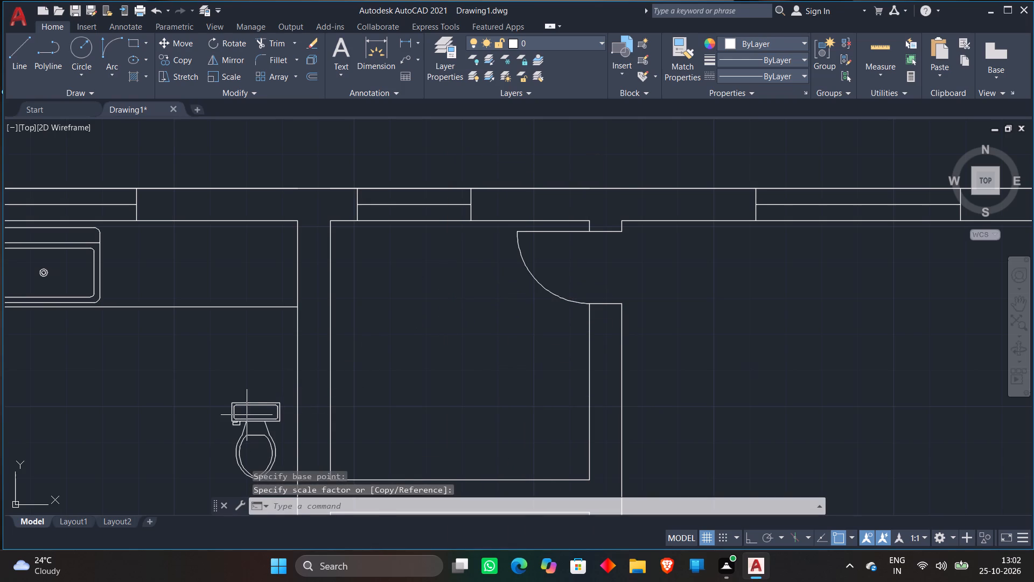
Move the enlarged toilet block from the kitchen back into the toilet room directly east of it.
left_click(247, 415)
left_click(226, 417)
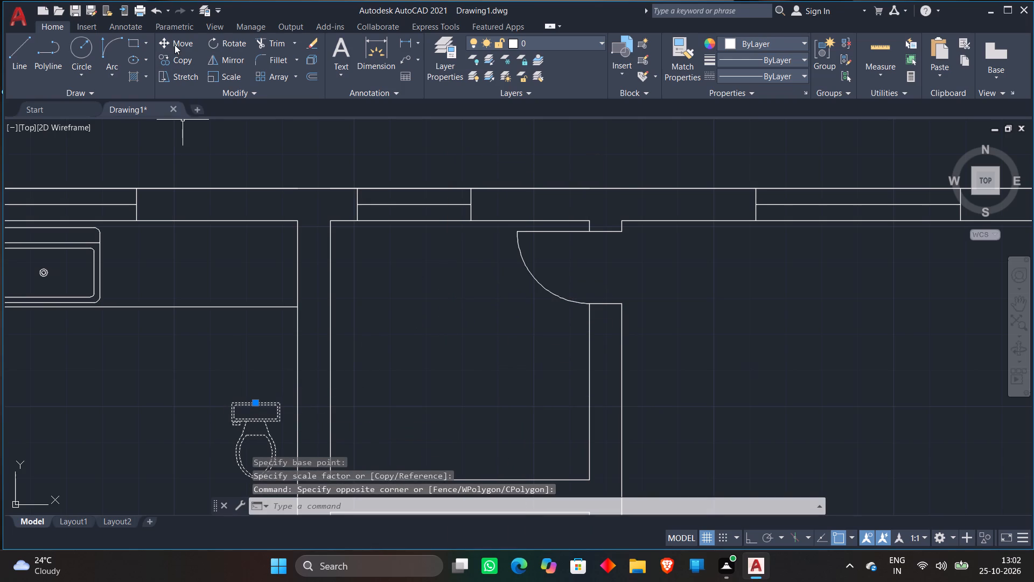
left_click(174, 45)
left_click(253, 480)
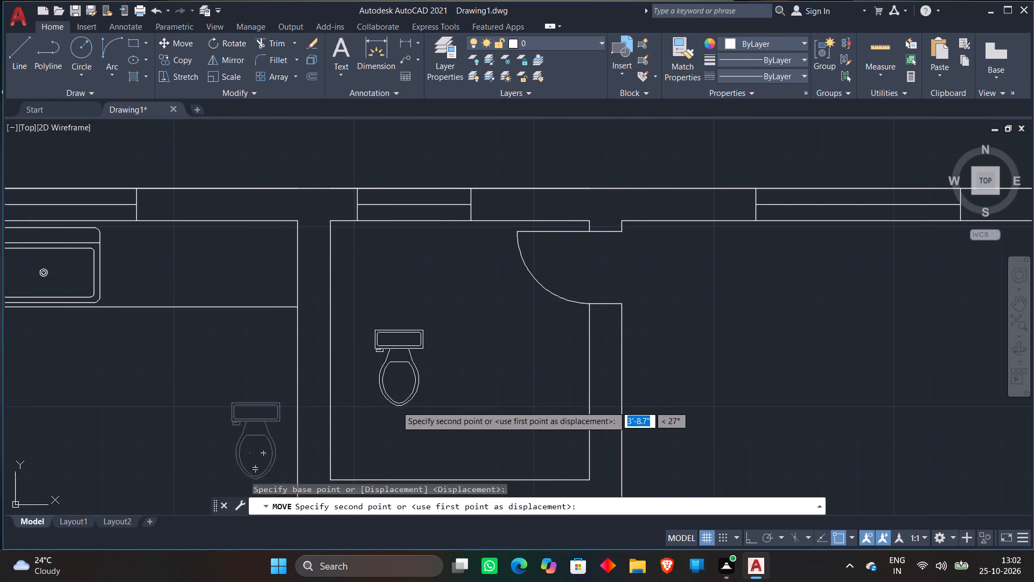
left_click(396, 406)
Rotate the toilet block 90° with ortho on so its tank faces the toilet room's west wall.
left_click(415, 427)
left_click(357, 304)
right_click(446, 332)
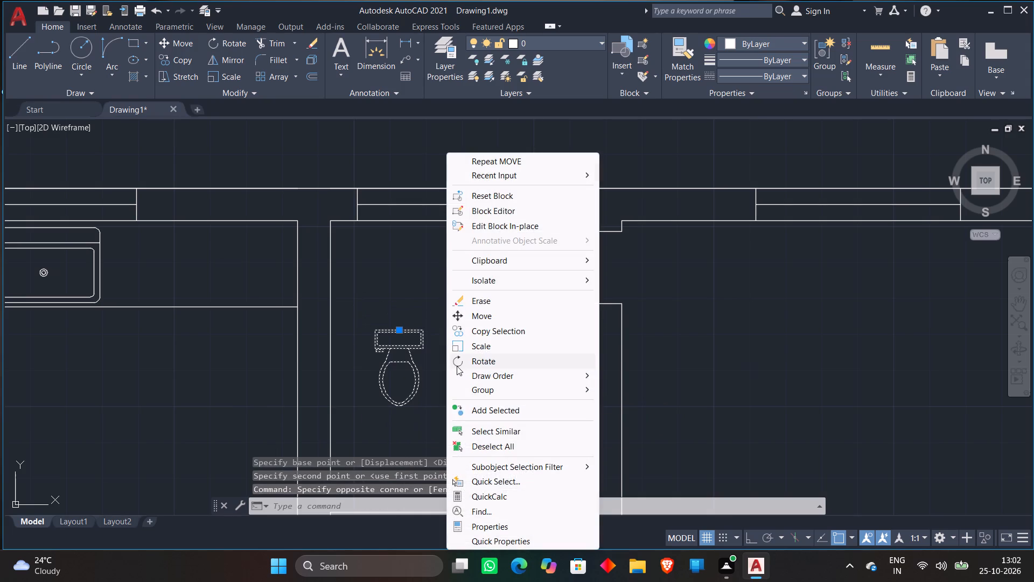
left_click(458, 361)
left_click(433, 424)
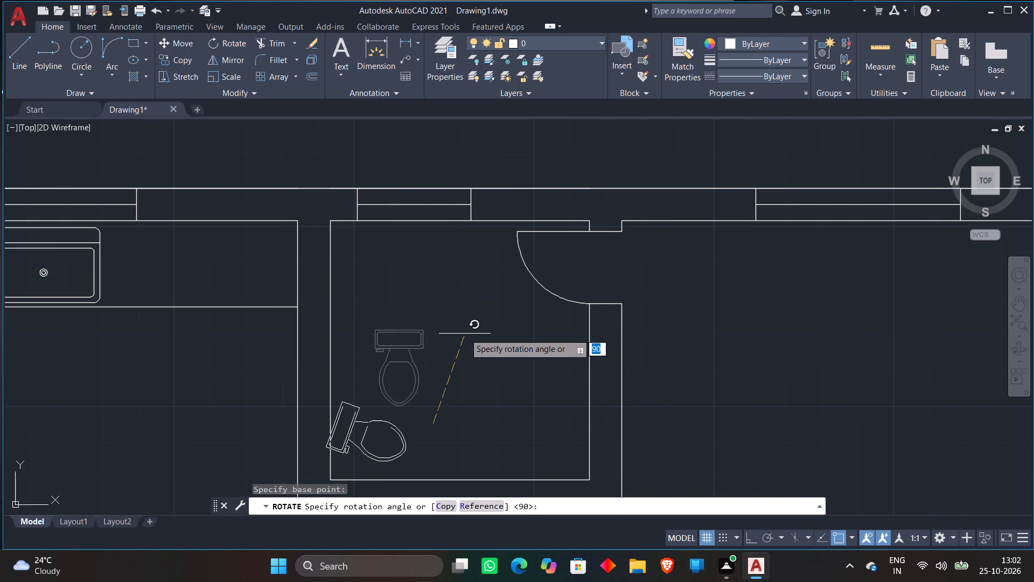
key("F8")
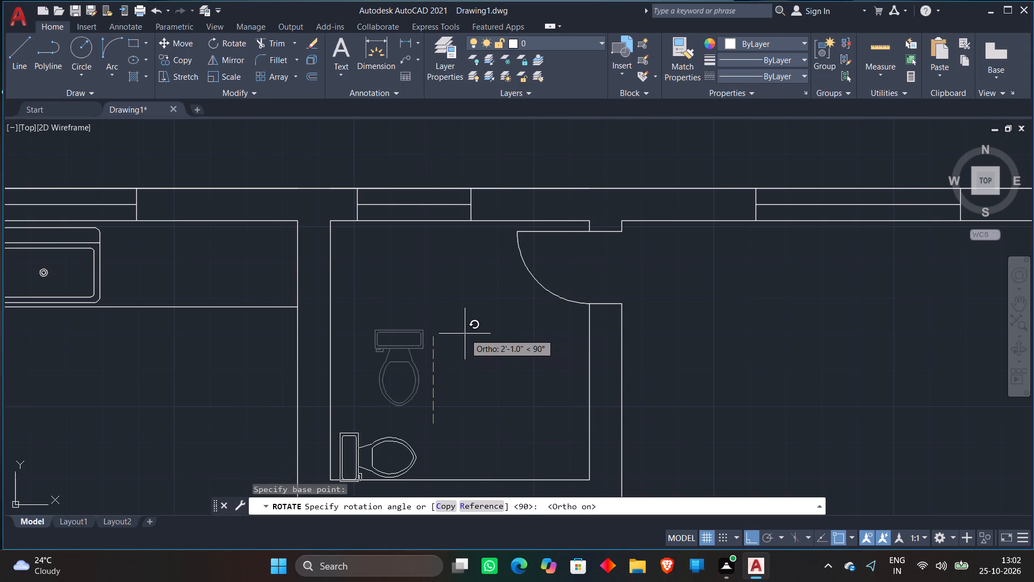
left_click(465, 334)
Move the toilet block about 1'-11" straight north along the toilet room's west wall.
scroll(462, 340, "down", 2)
middle_click_drag(460, 343, 418, 297)
scroll(383, 336, "up", 2)
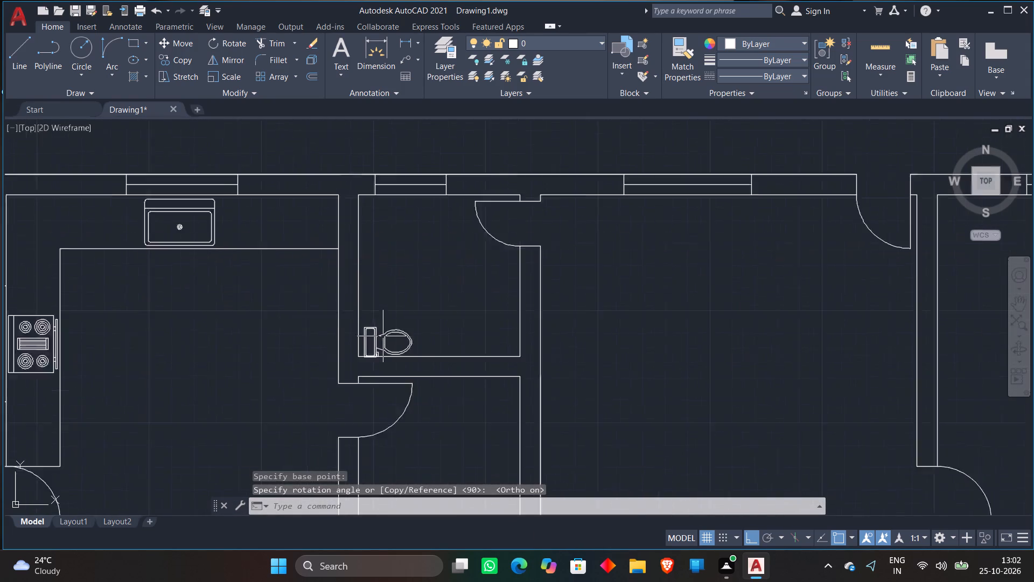
left_click(376, 336)
left_click(181, 41)
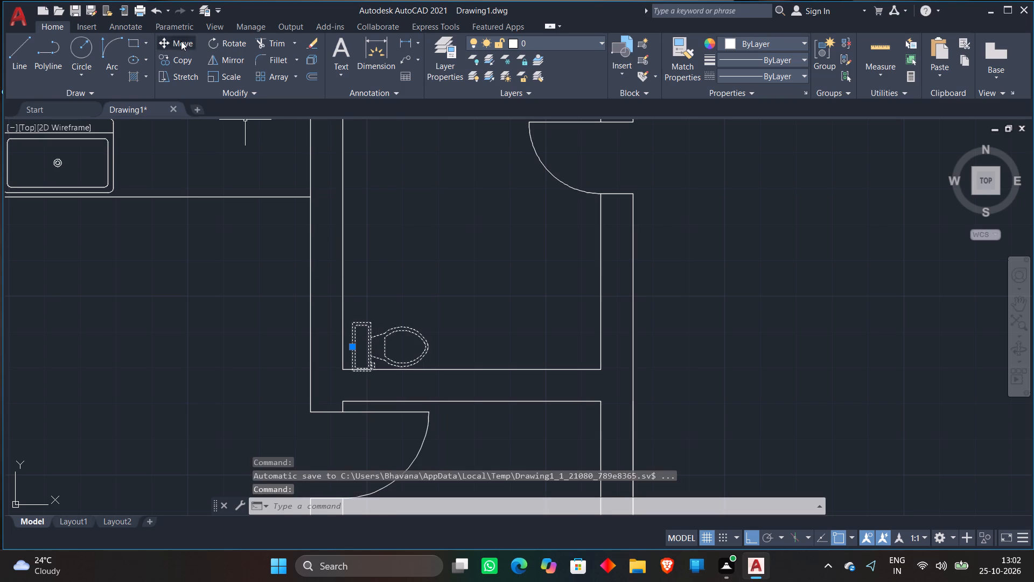
left_click(415, 347)
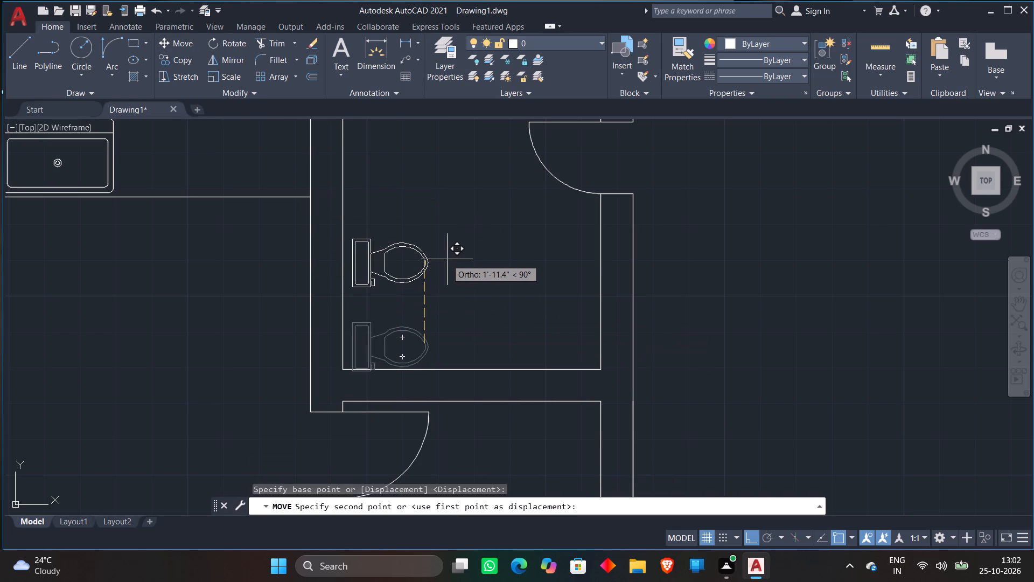
left_click(447, 259)
Move the dining table block from beside the plan into the living hall, just east of the west bedroom, with ortho off.
scroll(474, 224, "down", 3)
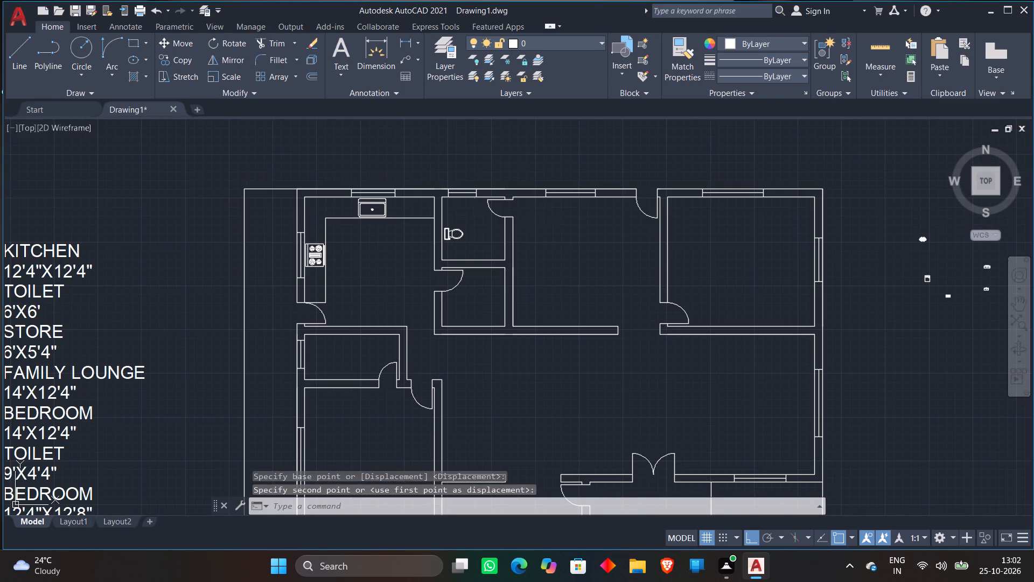
scroll(705, 228, "down", 1)
middle_click_drag(838, 306, 777, 284)
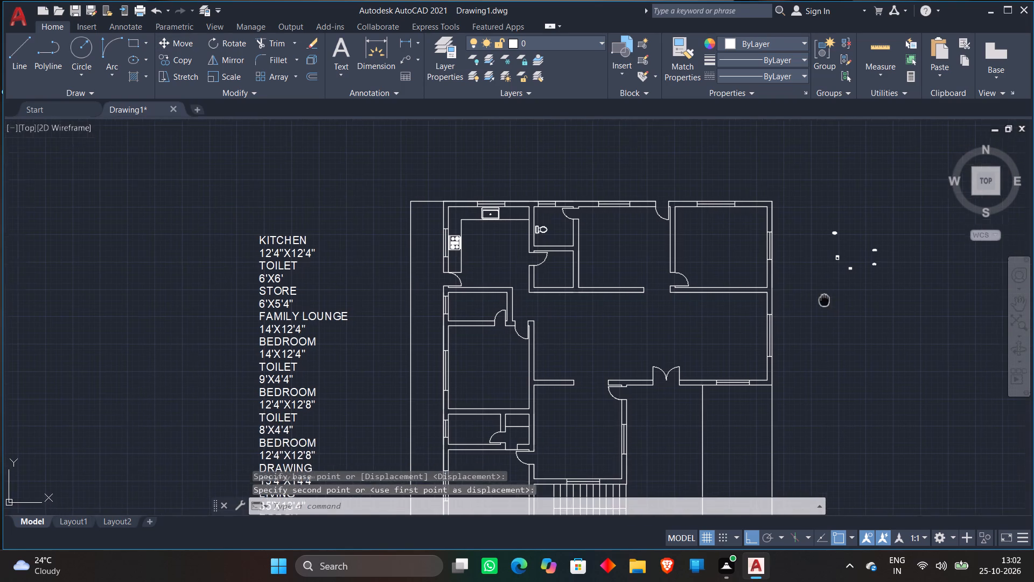
middle_click_drag(777, 284, 741, 269)
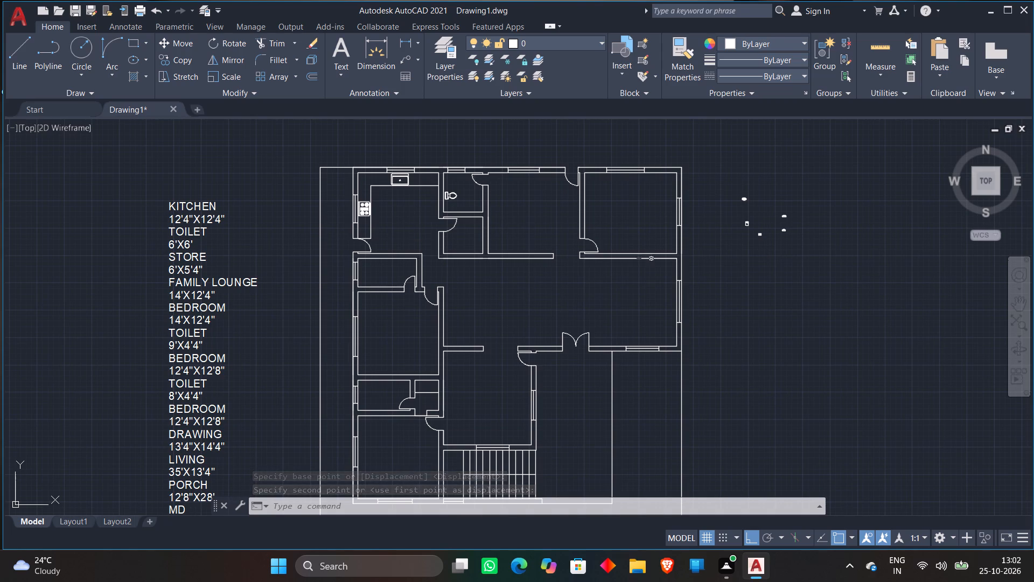
scroll(741, 193, "up", 3)
left_click(695, 203)
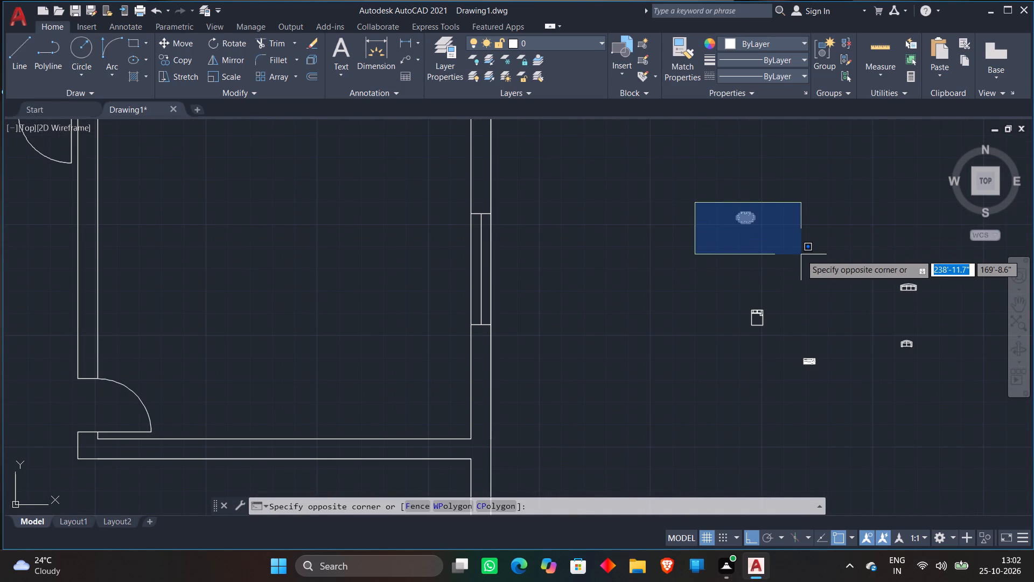
left_click(792, 248)
left_click(171, 43)
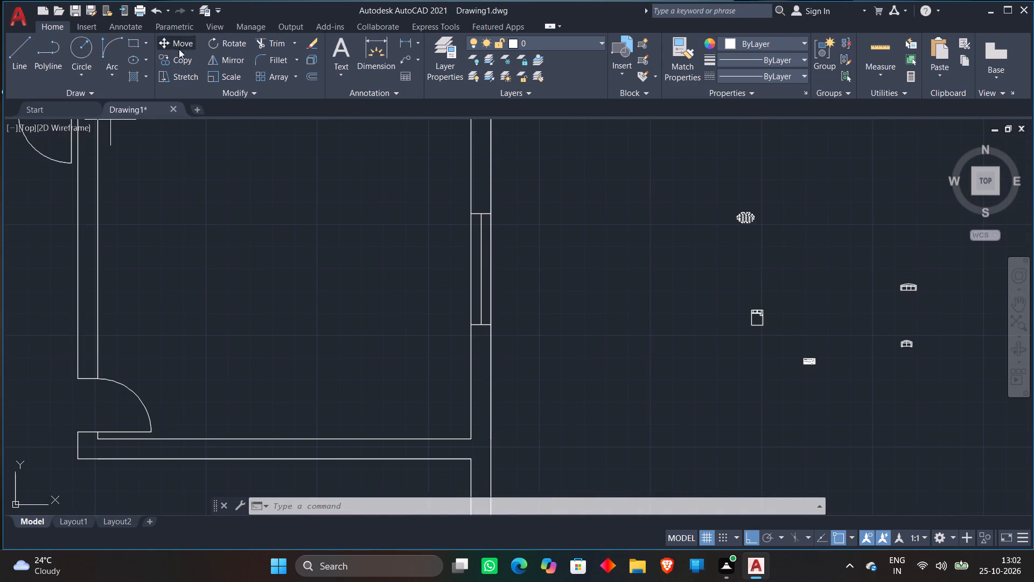
left_click(766, 229)
scroll(767, 220, "down", 3)
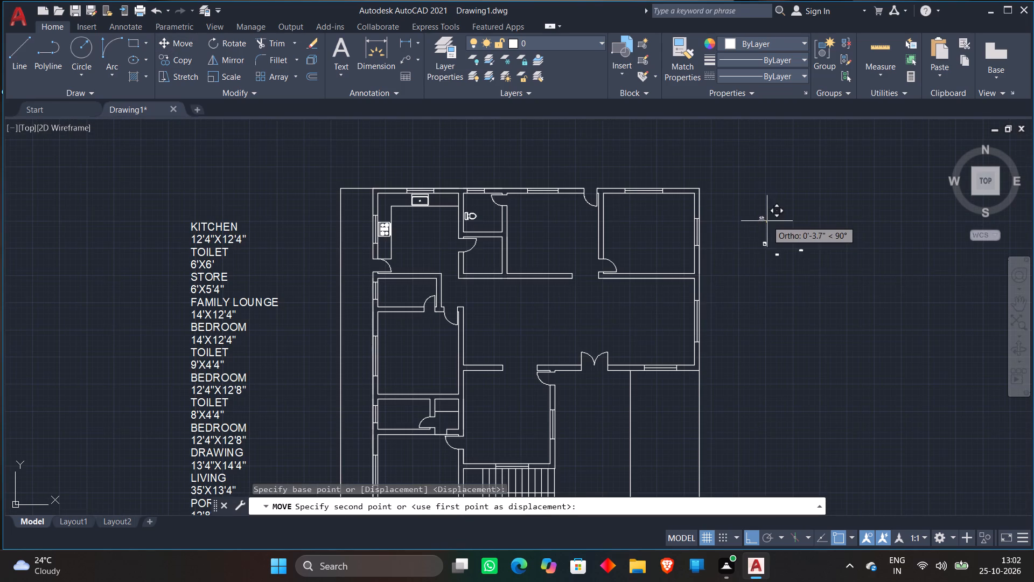
key("F8")
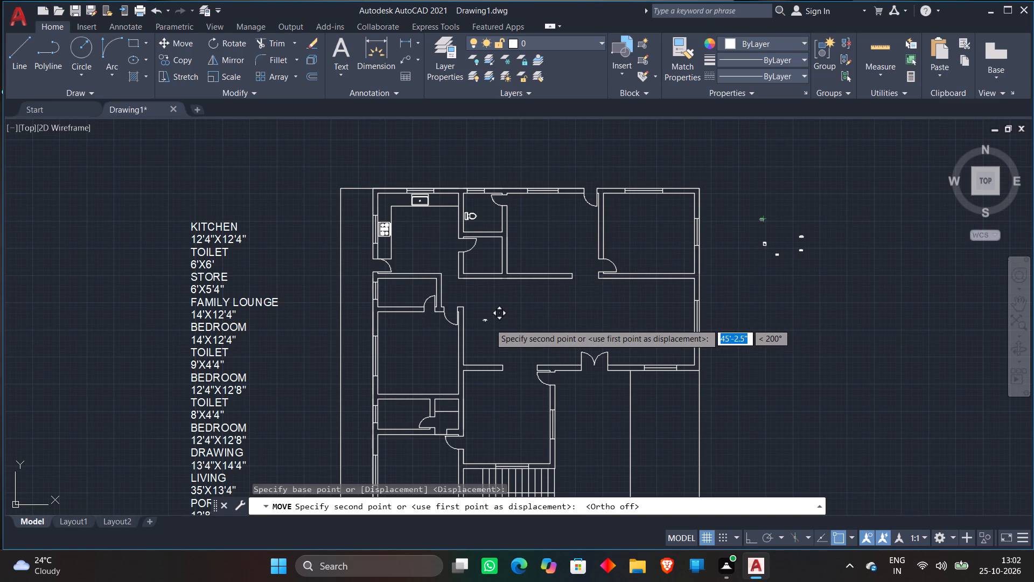
middle_click_drag(488, 328, 536, 274)
scroll(527, 274, "up", 2)
left_click(549, 269)
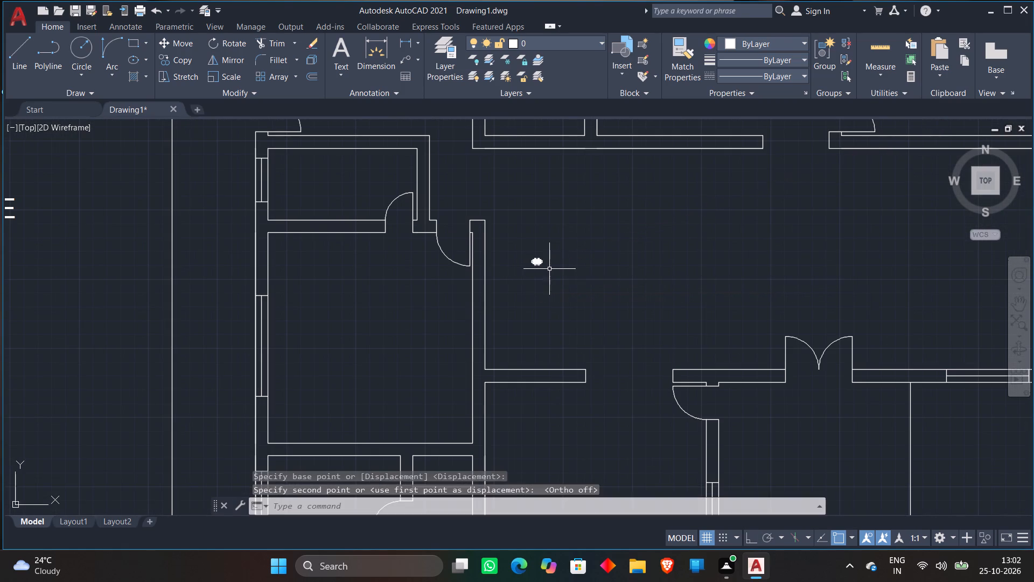
Scale the dining table block up several times to a realistic size for the living hall.
scroll(568, 264, "up", 2)
left_click(429, 213)
left_click(669, 336)
right_click(631, 252)
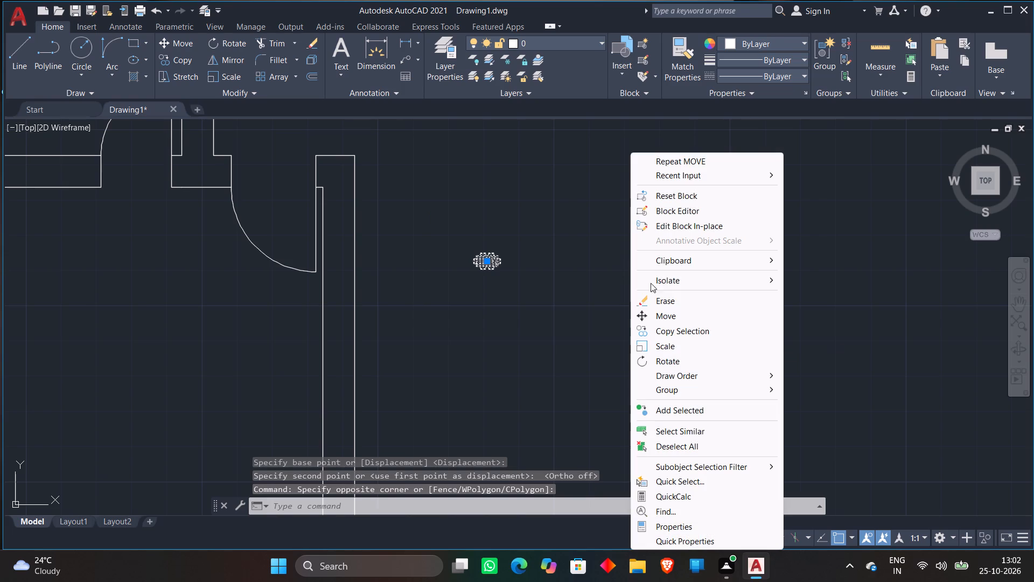
left_click(646, 345)
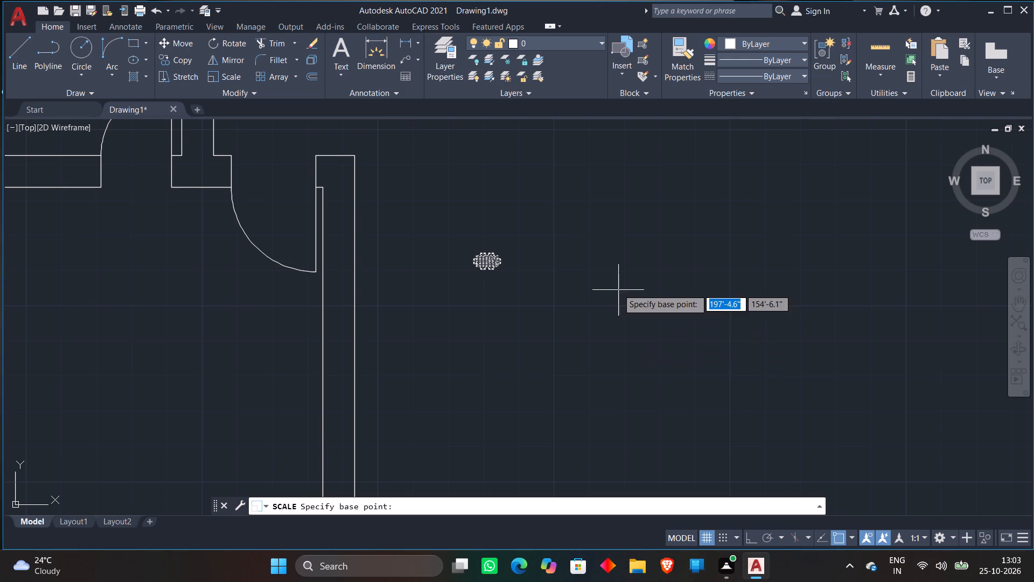
right_click(543, 253)
left_click(544, 251)
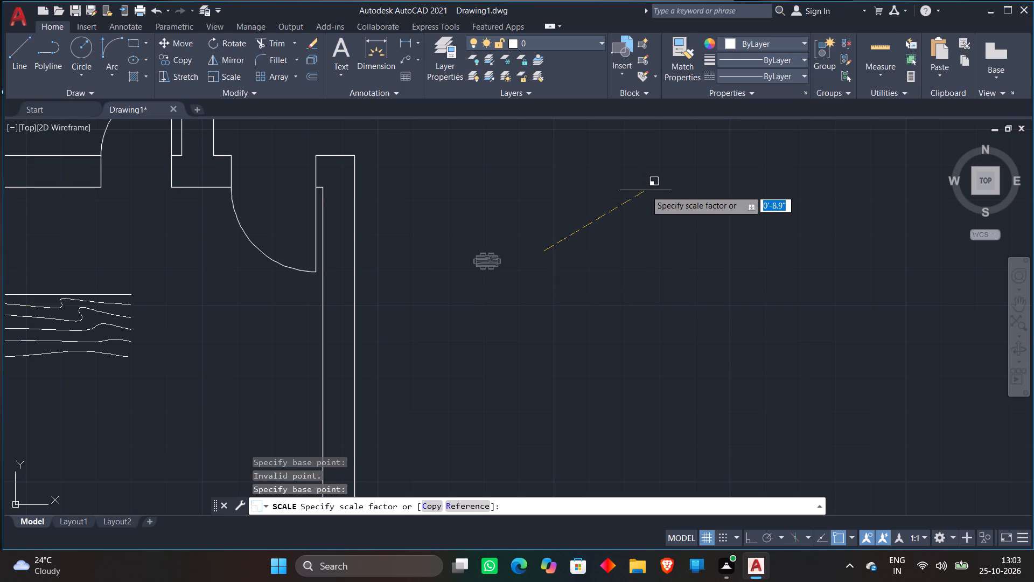
scroll(646, 190, "down", 1)
left_click(639, 193)
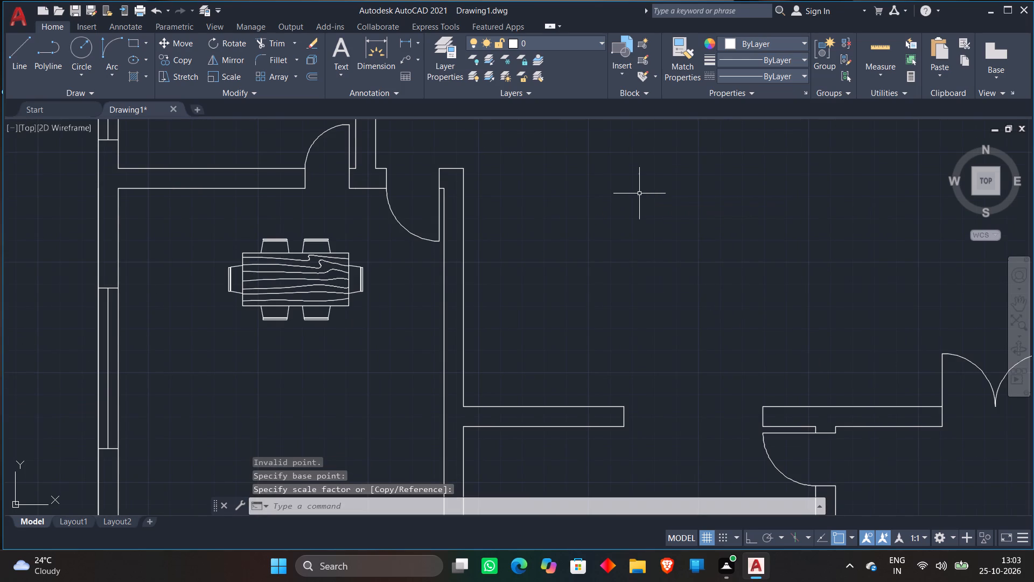
Move the enlarged dining table from the west bedroom back into the living hall, beside the bedroom's east wall.
left_click(291, 276)
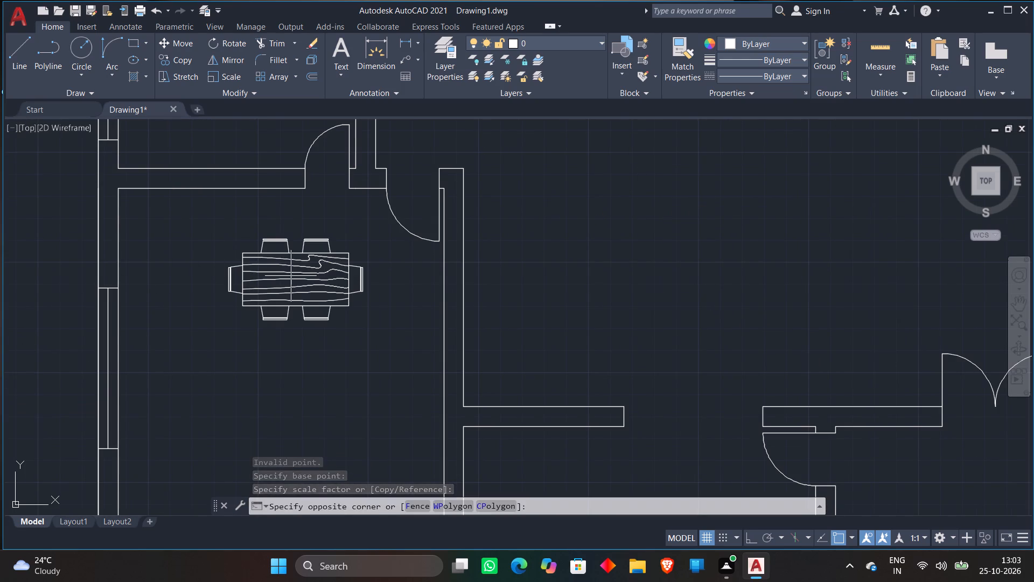
left_click(219, 269)
left_click(172, 43)
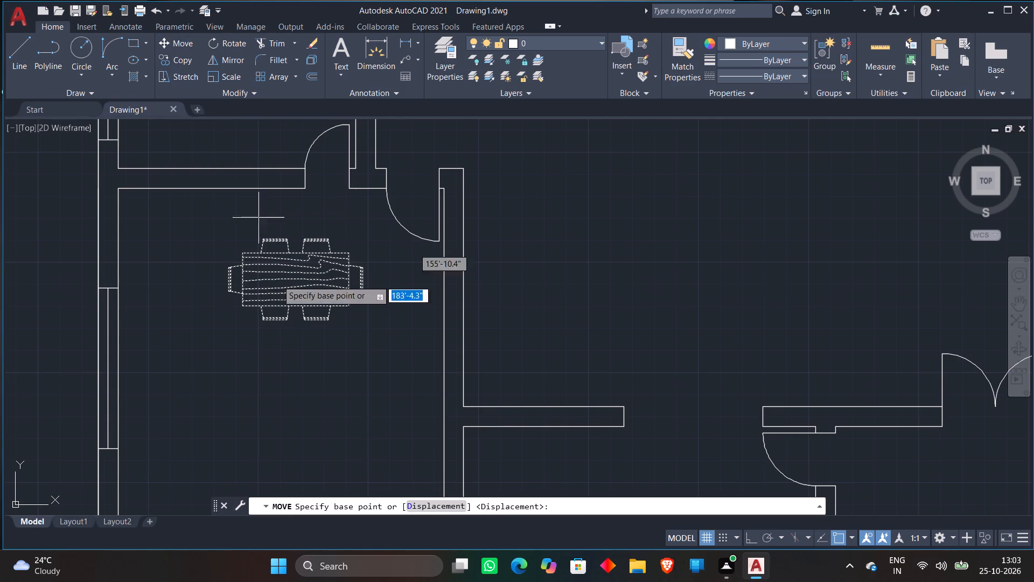
left_click(278, 305)
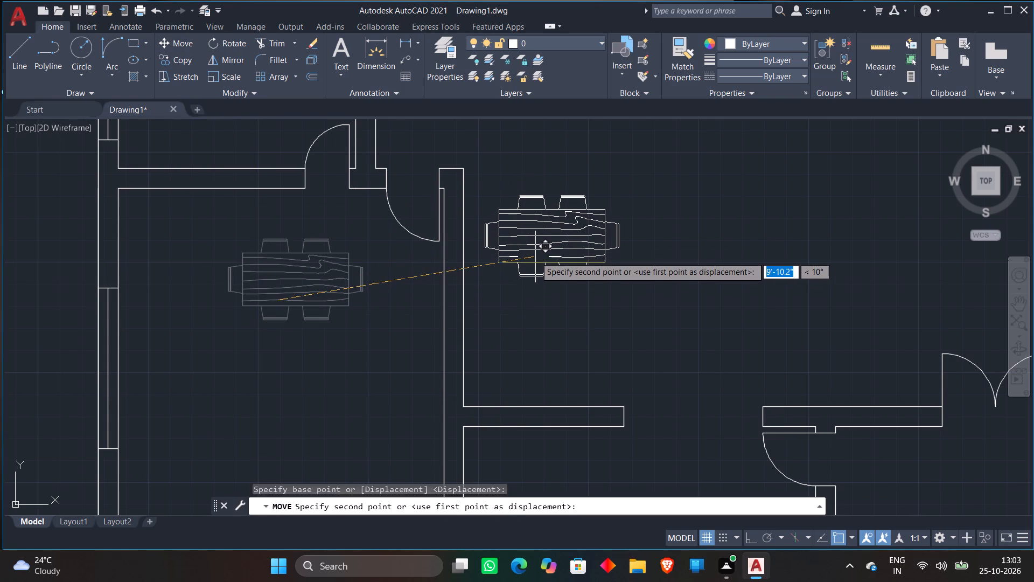
left_click(533, 264)
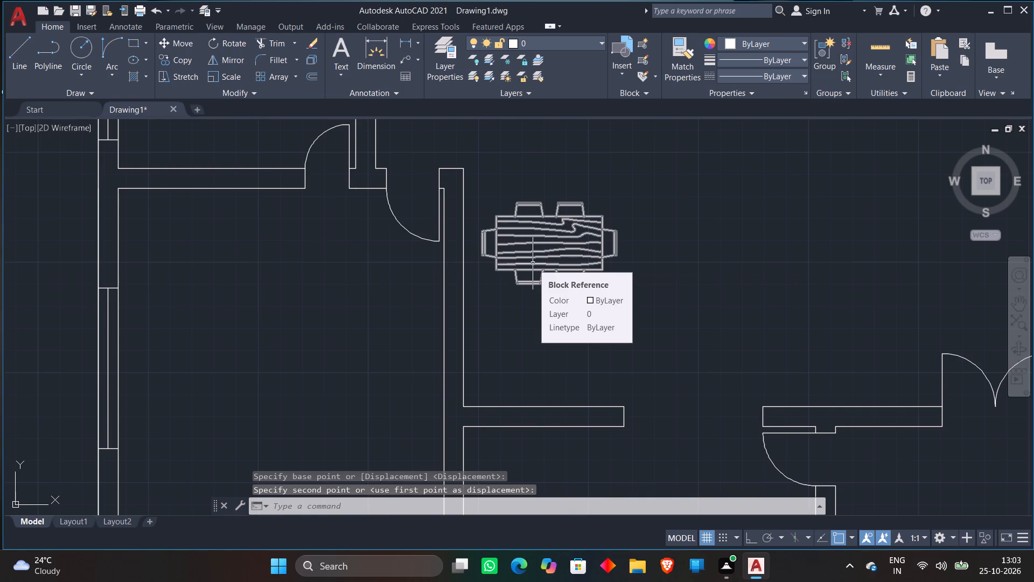
Move the bed block from beside the plan into the west bedroom next to the dining table.
scroll(595, 310, "down", 2)
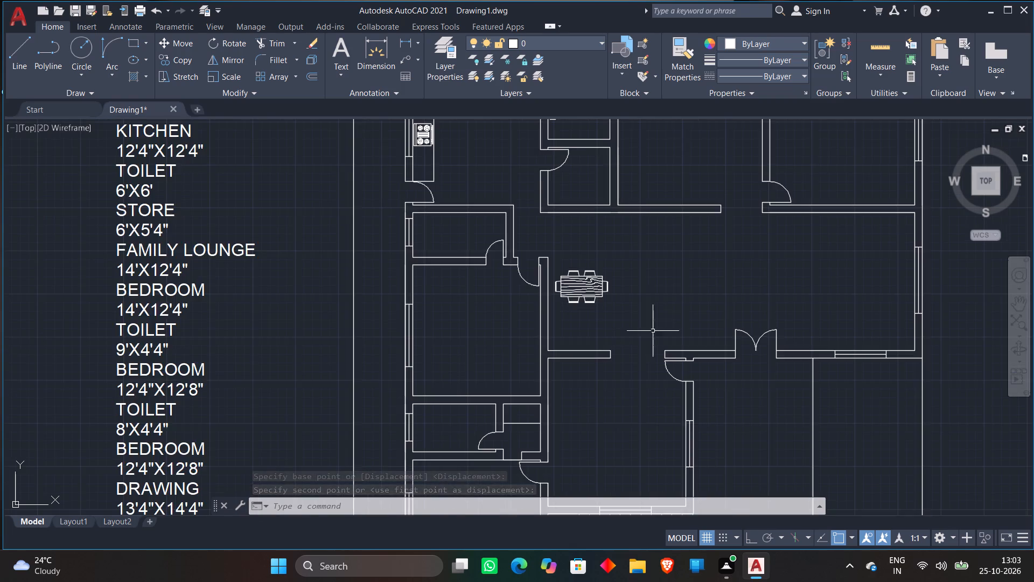
scroll(676, 290, "down", 2)
scroll(836, 226, "up", 6)
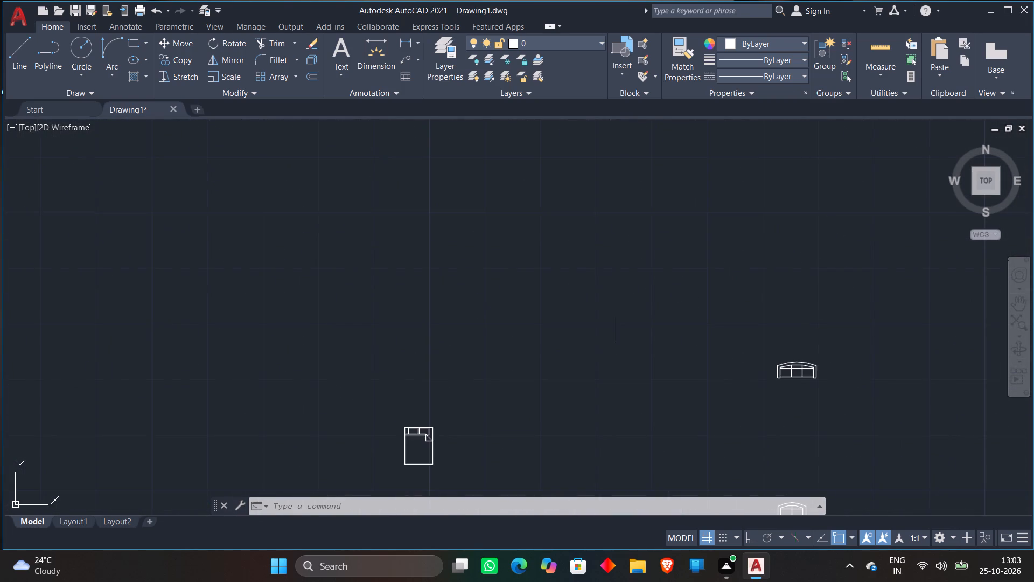
scroll(585, 323, "down", 2)
left_click(458, 327)
left_click(562, 392)
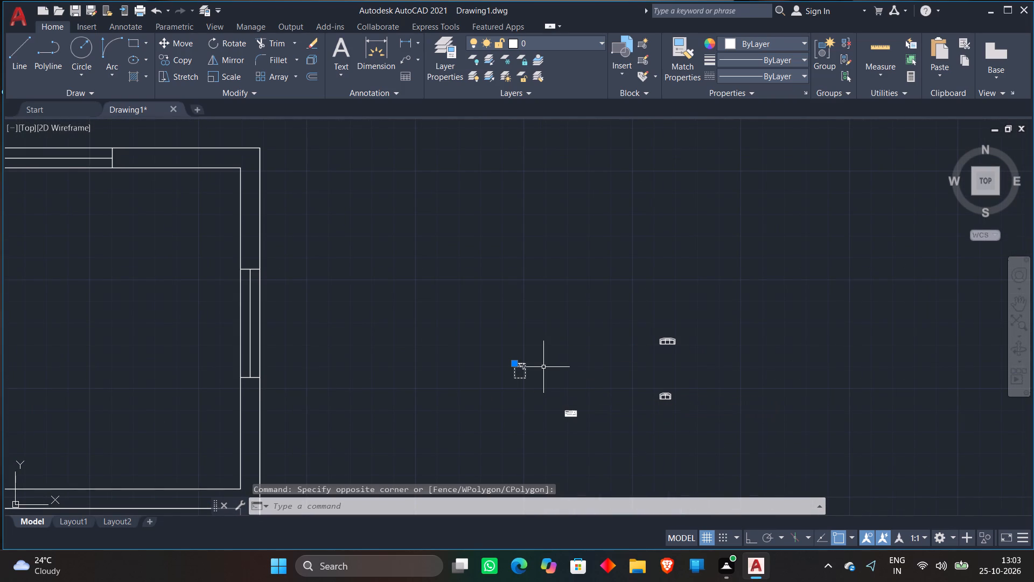
type("M")
key("space")
left_click(536, 371)
scroll(578, 324, "down", 2)
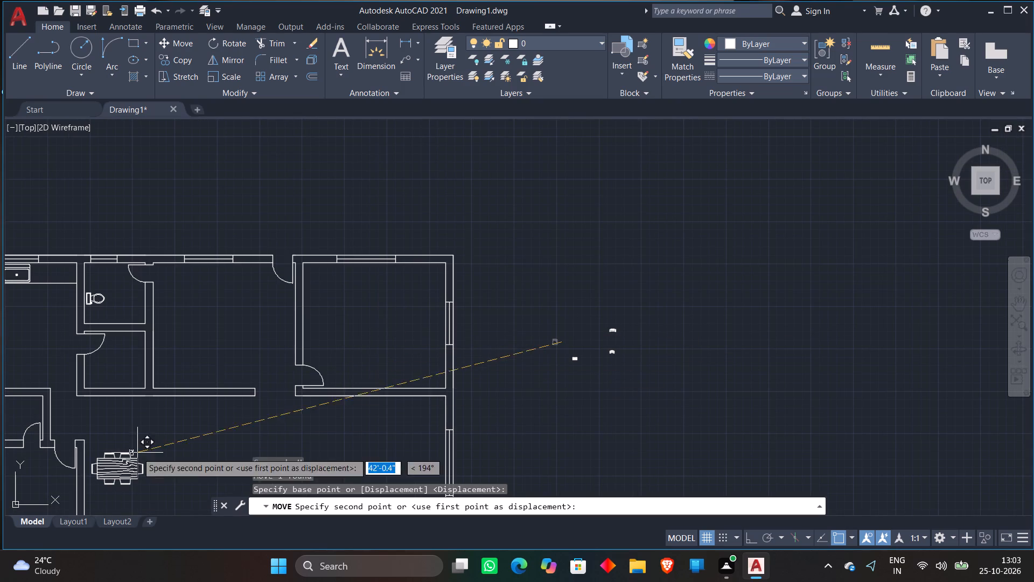
middle_click_drag(190, 448, 543, 240)
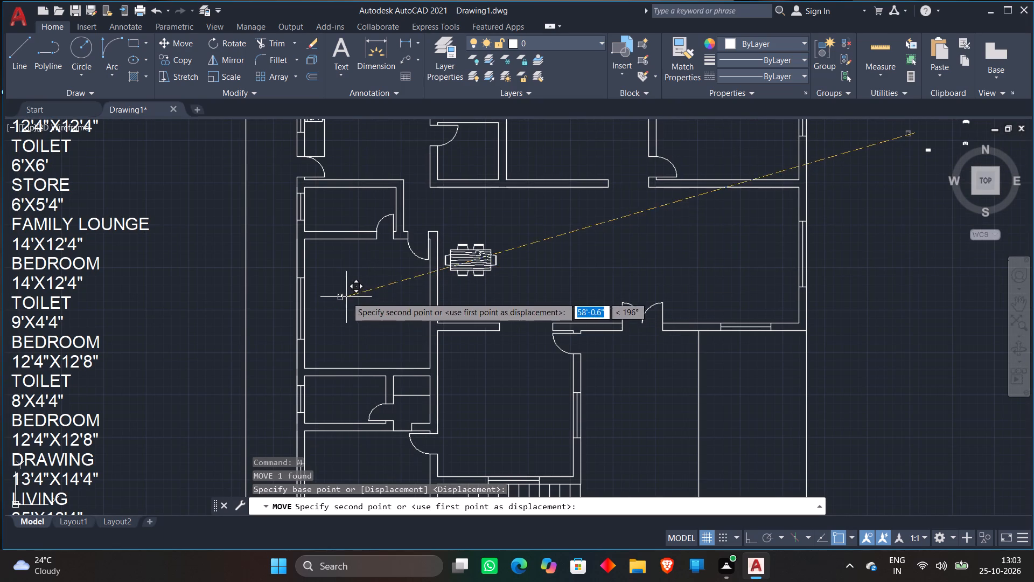
left_click(346, 297)
Rotate the bed block in the west bedroom 90° with ortho on so its headboard faces west.
left_click(310, 276)
left_click(373, 313)
right_click(373, 311)
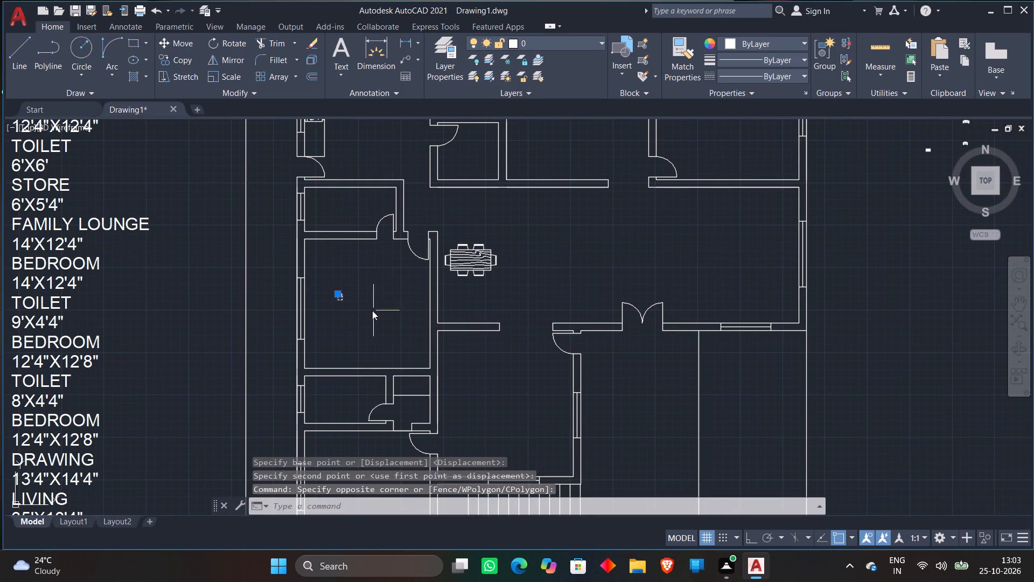
left_click(394, 358)
left_click(375, 319)
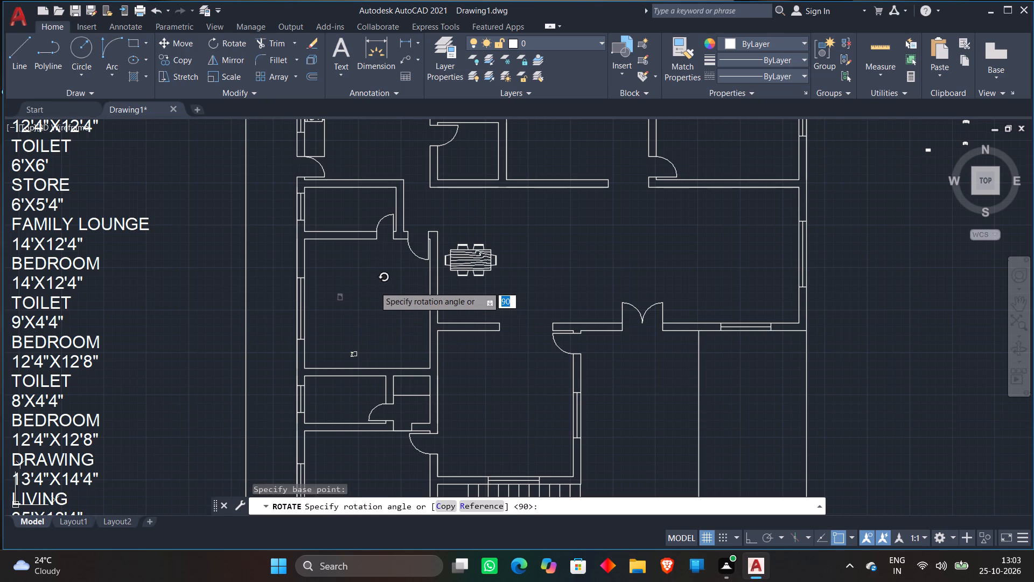
key("F8")
scroll(374, 286, "up", 2)
left_click(374, 286)
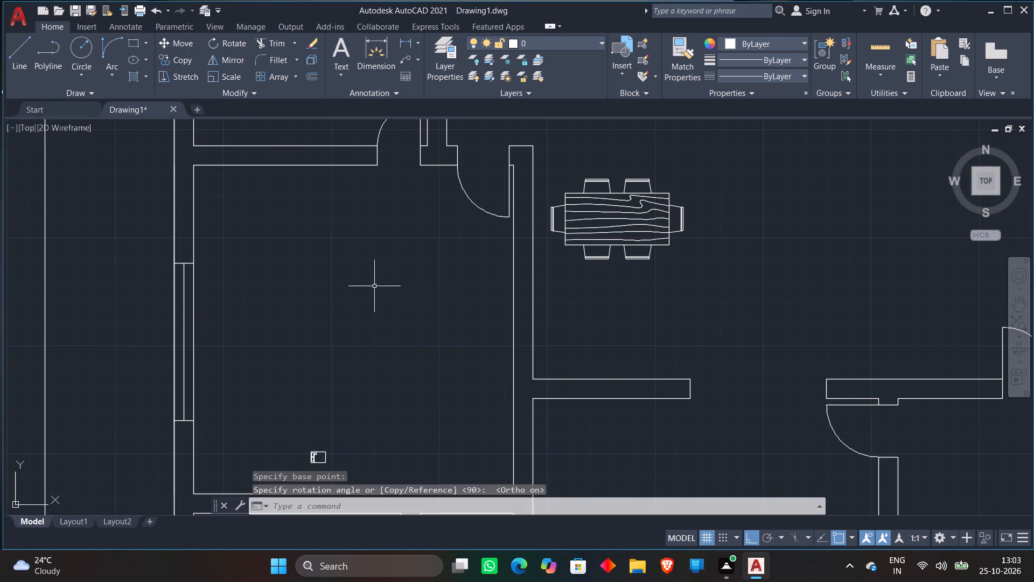
Move the small bed block straight north from the west bedroom's south wall to the middle of the room.
scroll(355, 334, "down", 2)
middle_click_drag(355, 334, 357, 301)
scroll(339, 337, "up", 1)
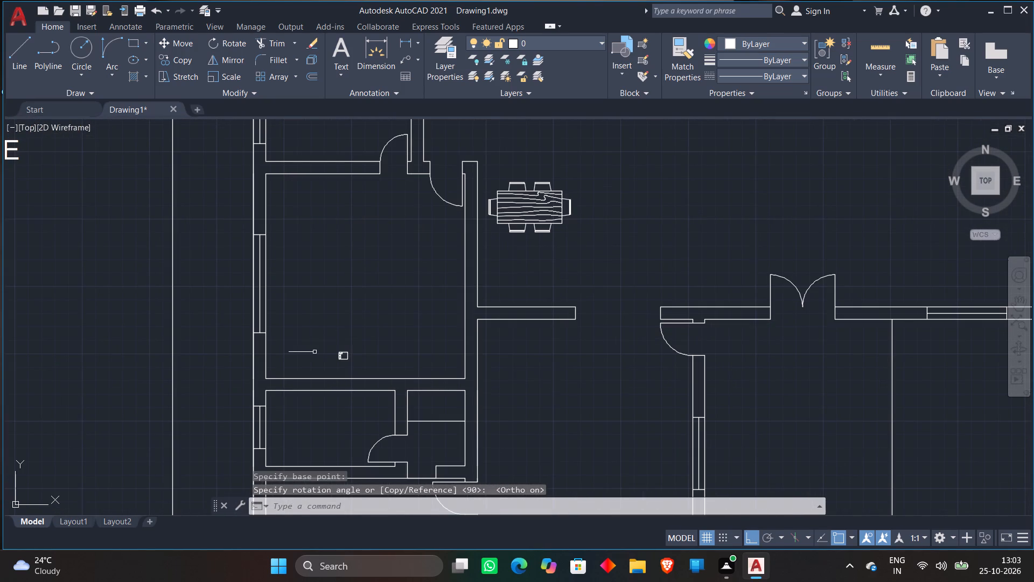
left_click(315, 343)
left_click(361, 364)
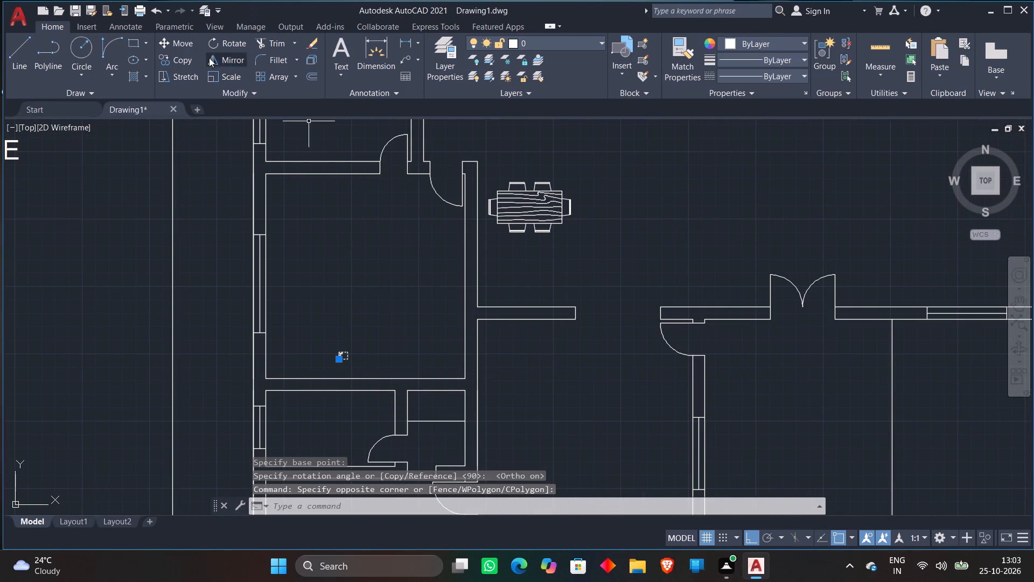
left_click(170, 39)
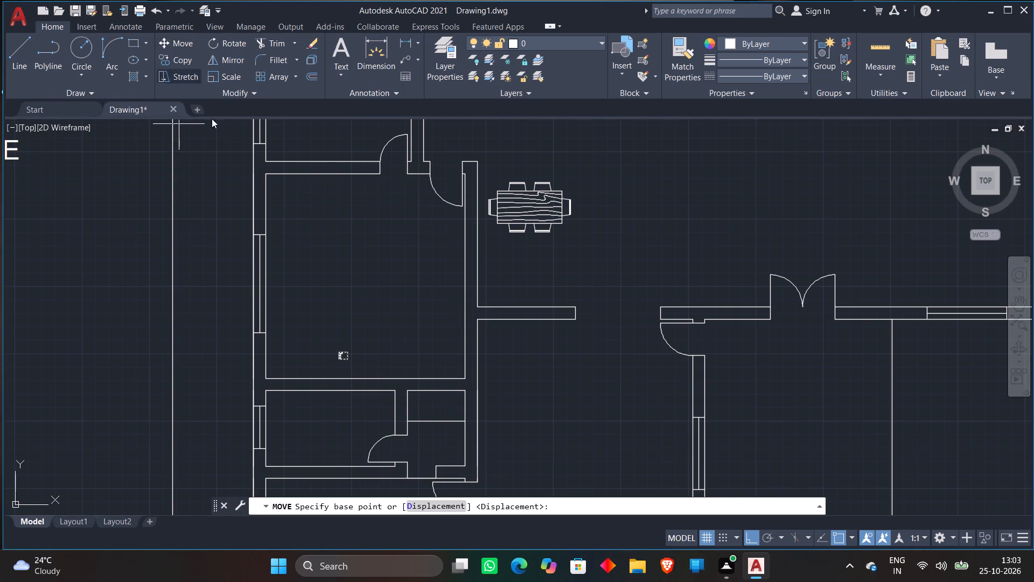
left_click(348, 357)
left_click(334, 281)
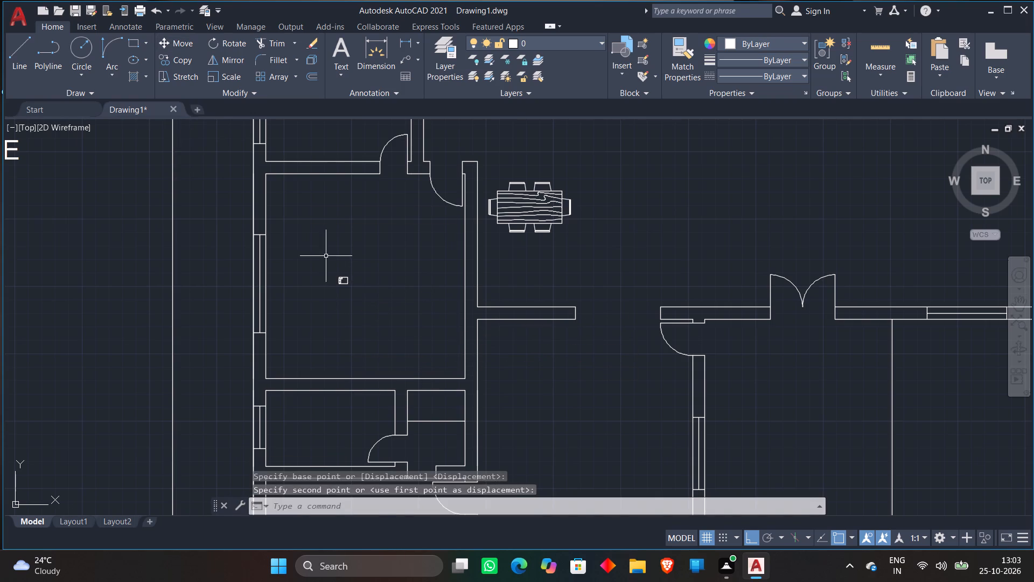
Scale the tiny bed block up freehand to roughly real bed size using a base point east of it.
left_click(327, 255)
left_click(386, 299)
right_click(389, 296)
left_click(412, 343)
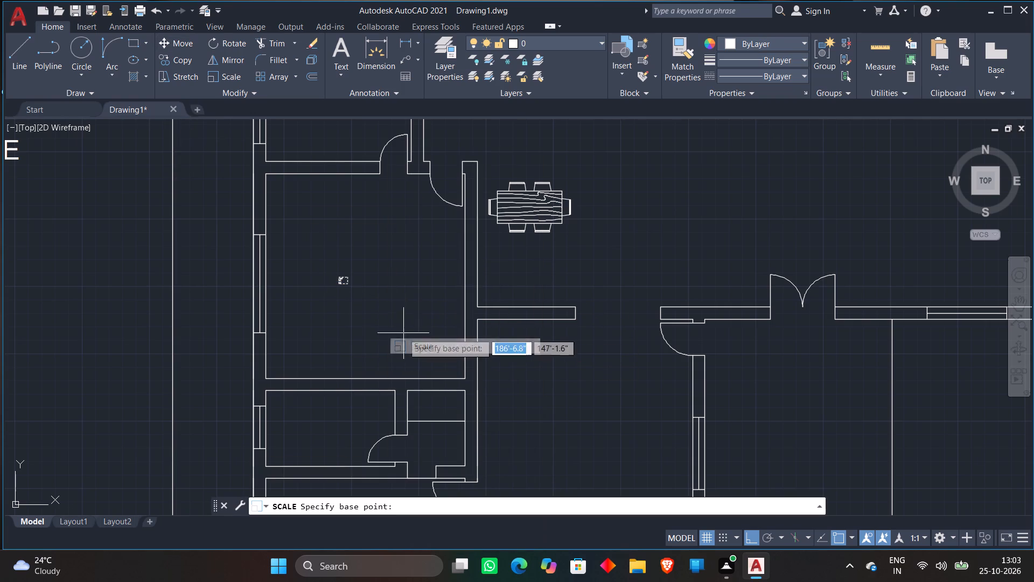
scroll(381, 249, "up", 2)
left_click(348, 287)
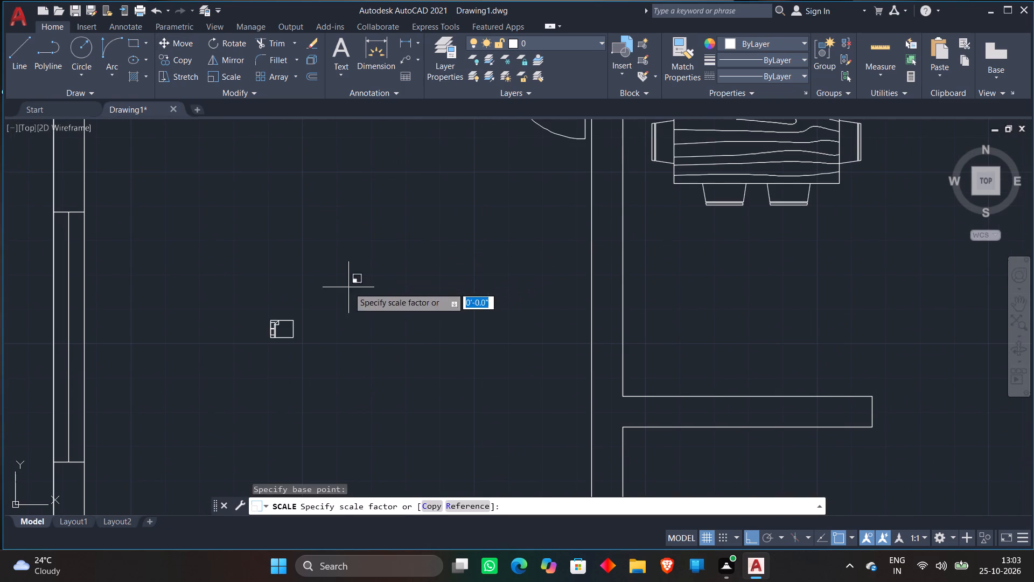
scroll(433, 250, "down", 2)
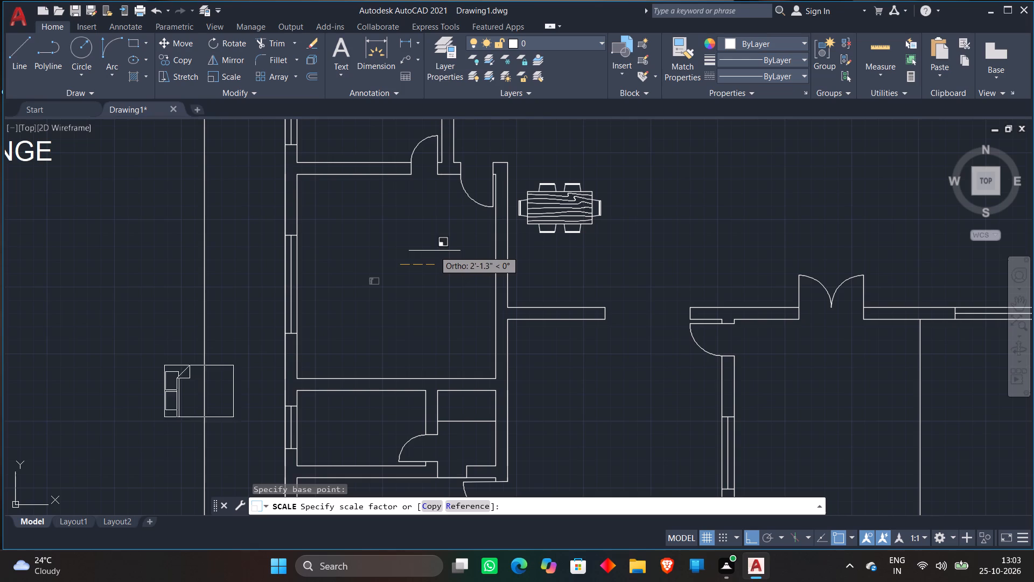
left_click(442, 247)
Move the enlarged bed from outside the plan back into the west bedroom with ortho off.
left_click(144, 385)
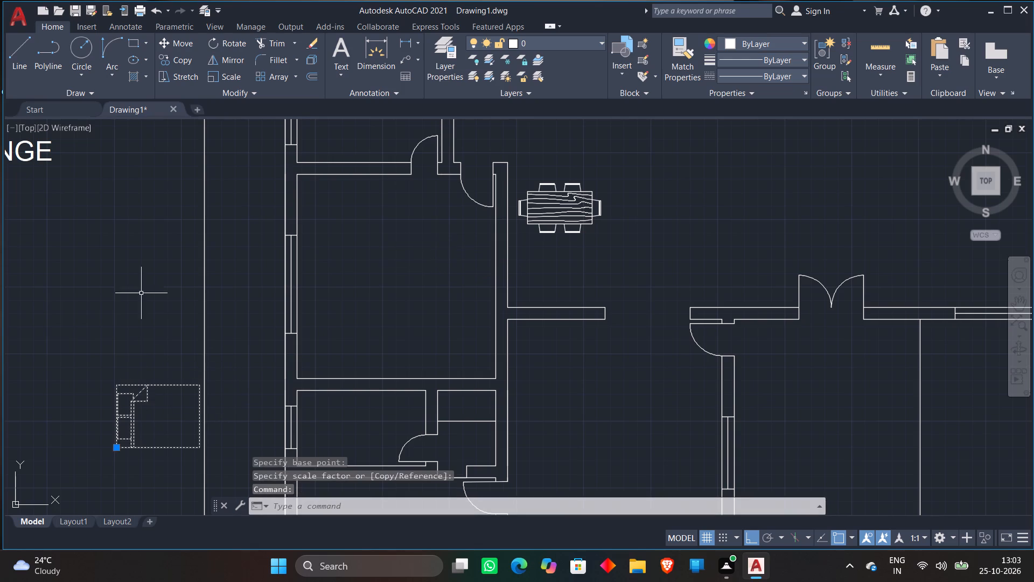
left_click(169, 47)
left_click(157, 425)
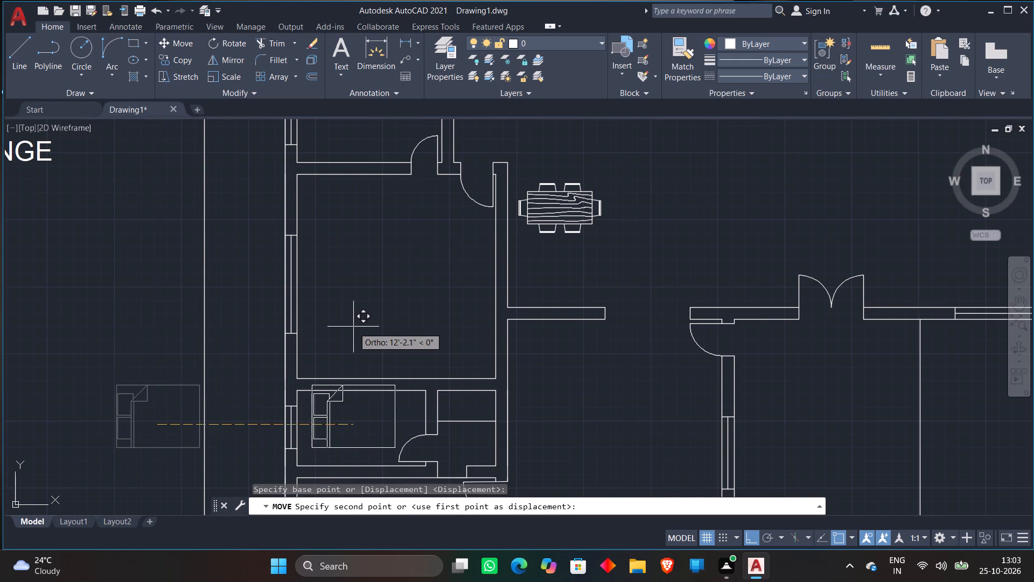
key("F8")
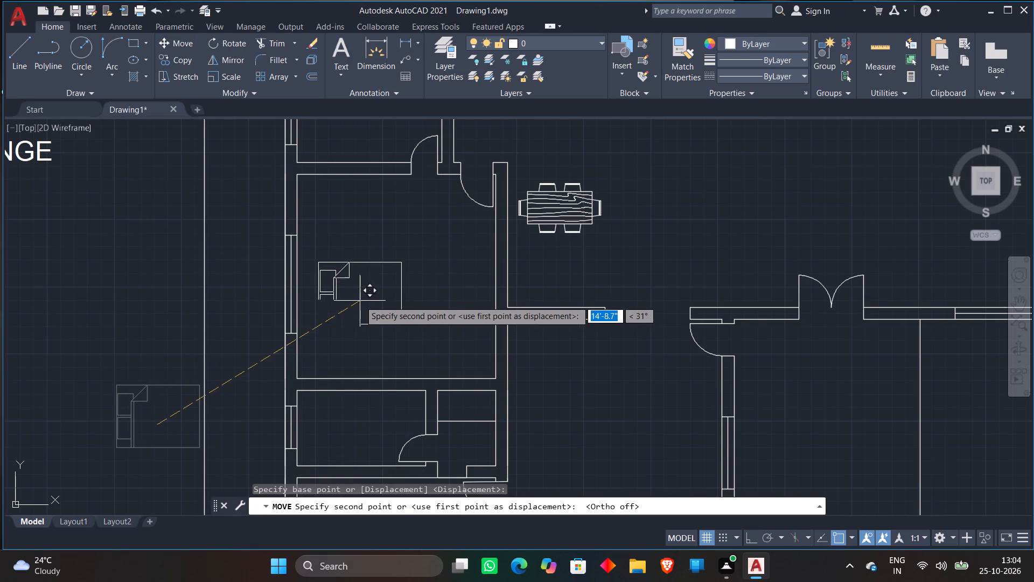
left_click(358, 296)
Scale the west bedroom's bed up further from a base point near its northeast corner.
left_click(311, 248)
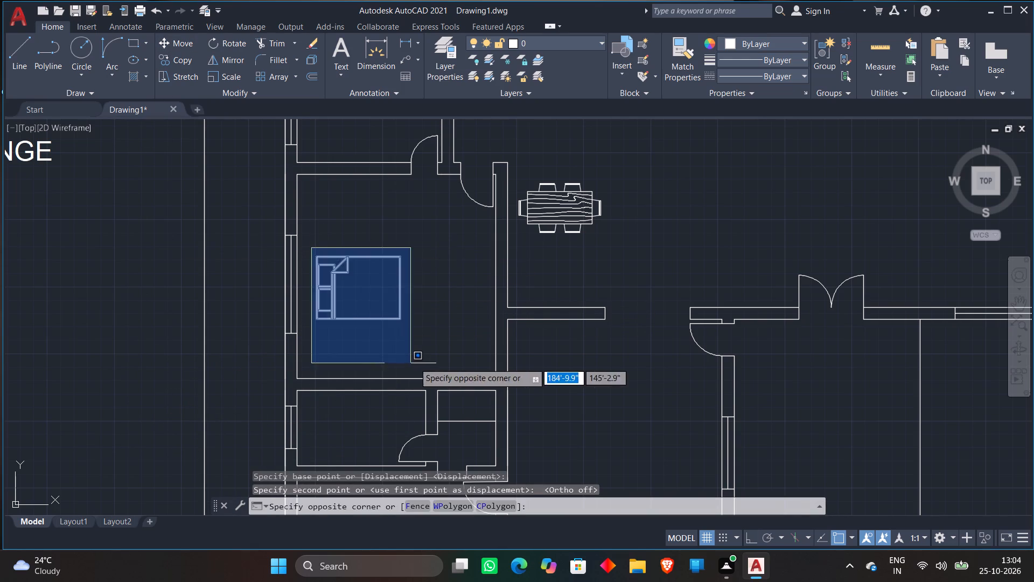
left_click(432, 356)
right_click(419, 288)
left_click(430, 343)
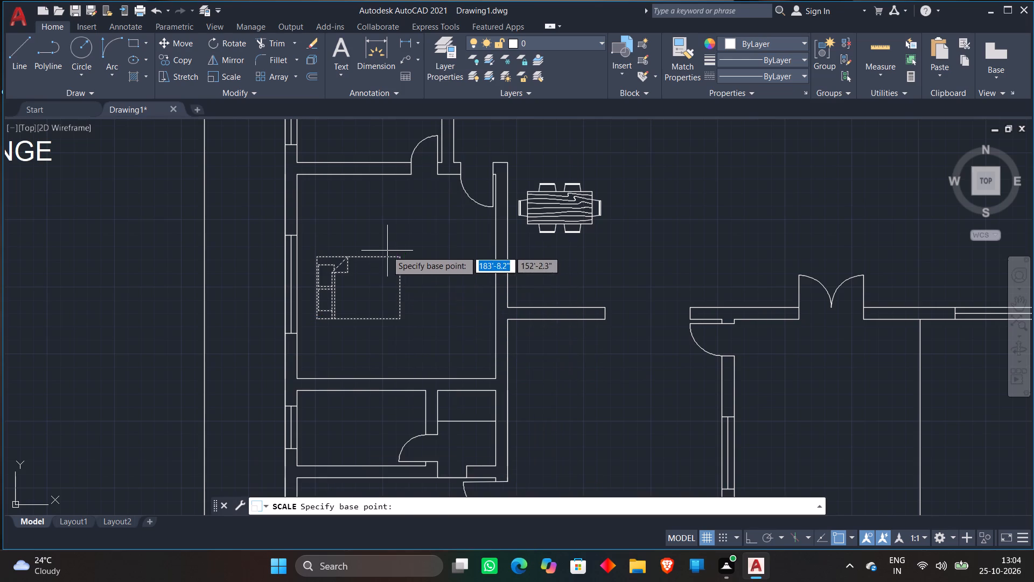
scroll(387, 250, "up", 1)
left_click(387, 262)
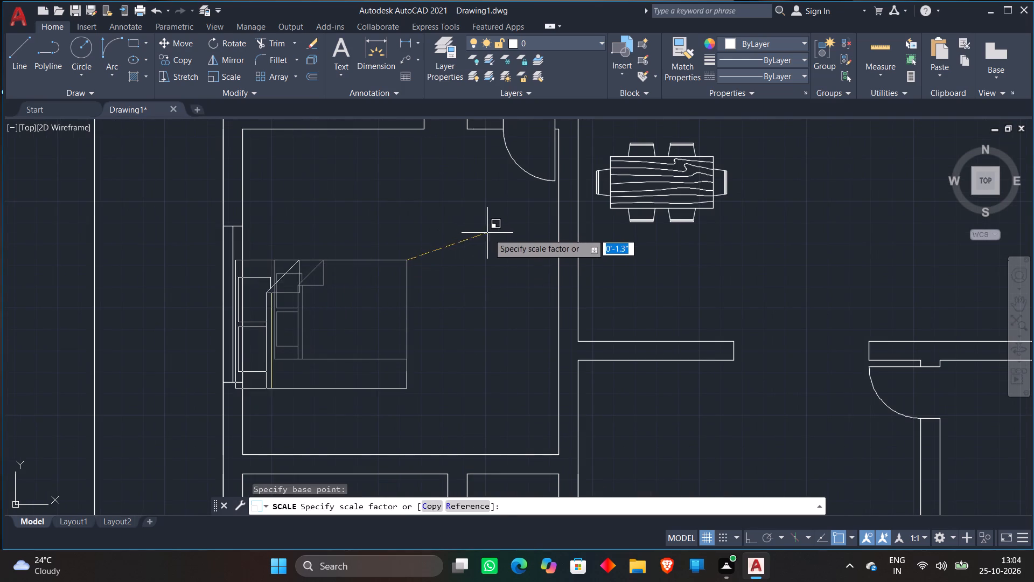
left_click(501, 246)
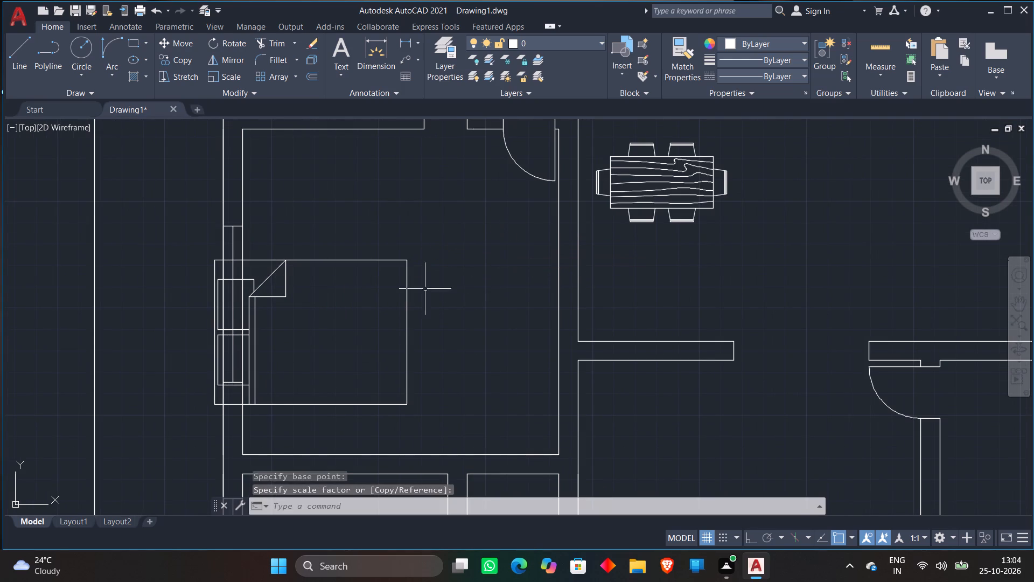
Move the enlarged bed northeast off the window wall so it sits just inside the west bedroom.
left_click(408, 303)
type("M")
key("space")
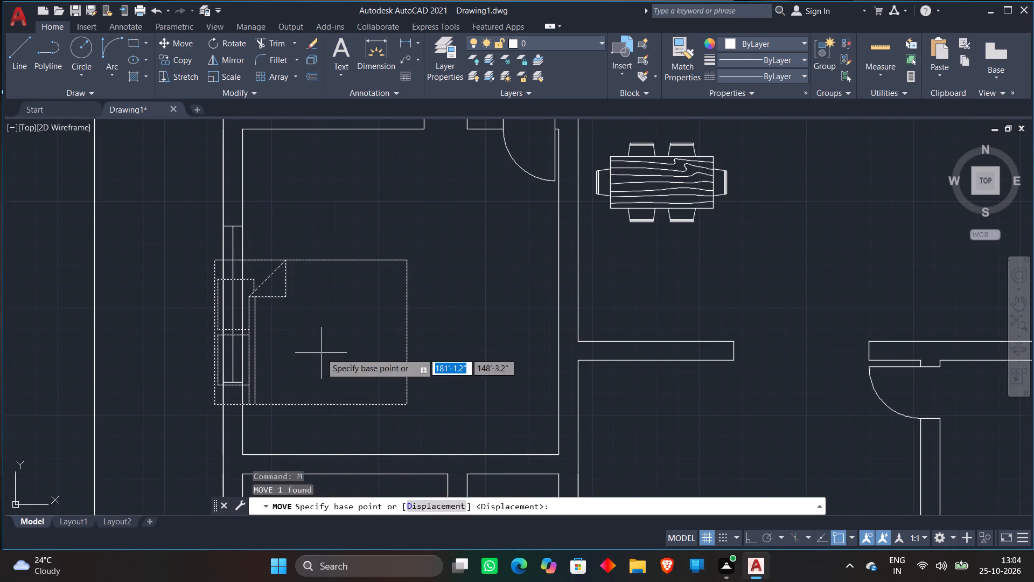
left_click(321, 353)
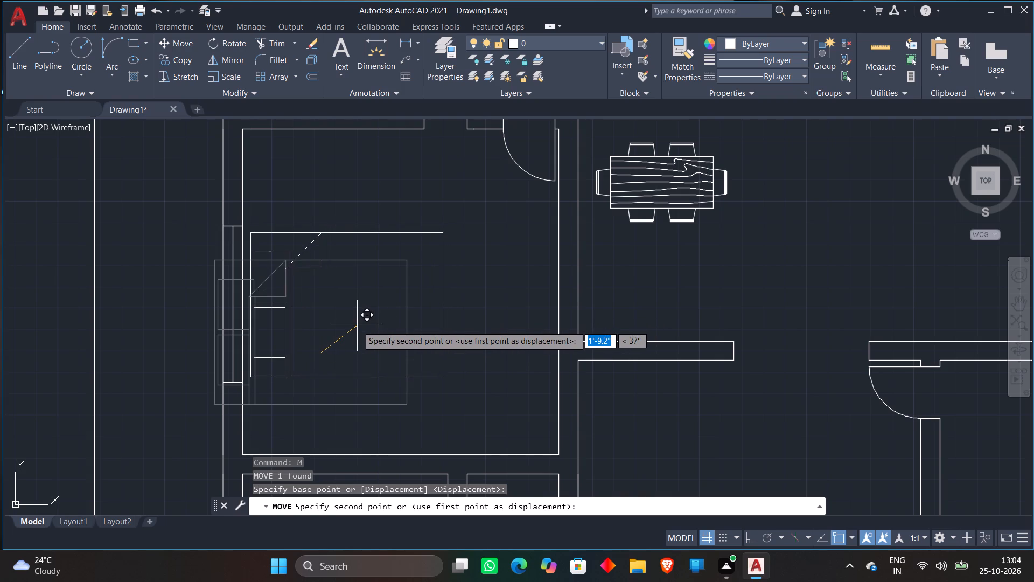
left_click(360, 328)
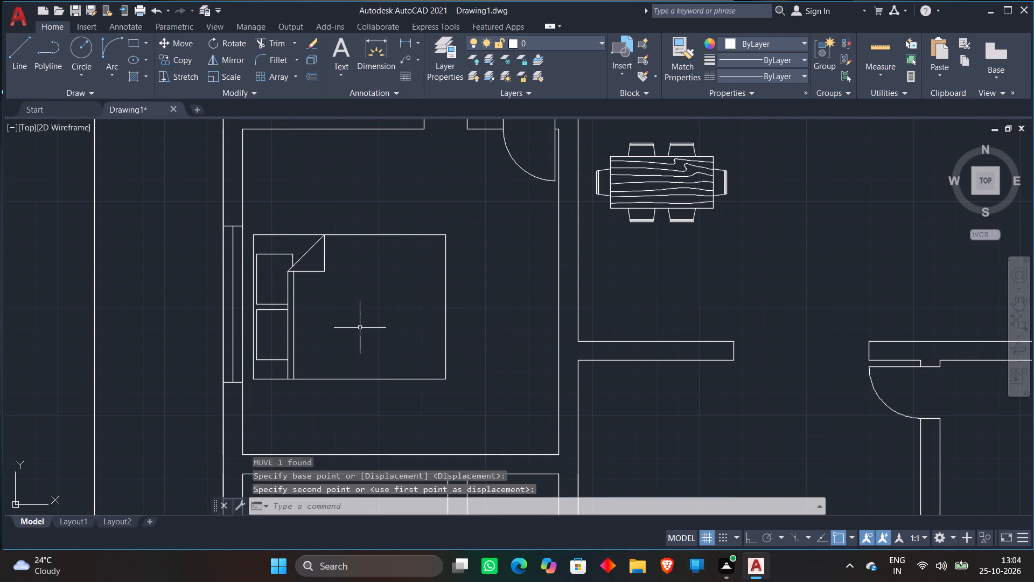
Copy the bed block from the west bedroom into the southwest bedroom, with its headboard near the west window.
scroll(384, 275, "down", 3)
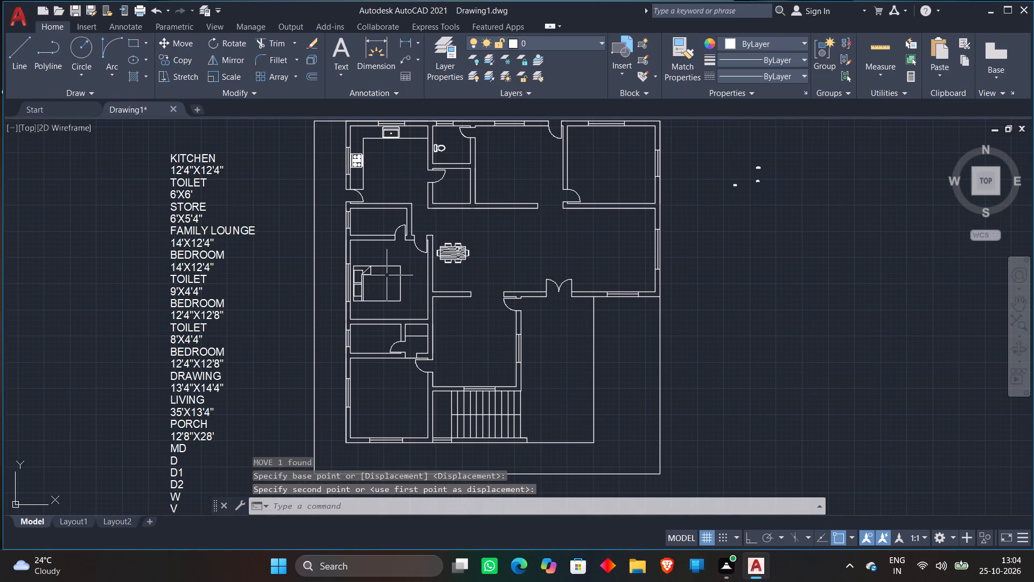
scroll(387, 275, "down", 1)
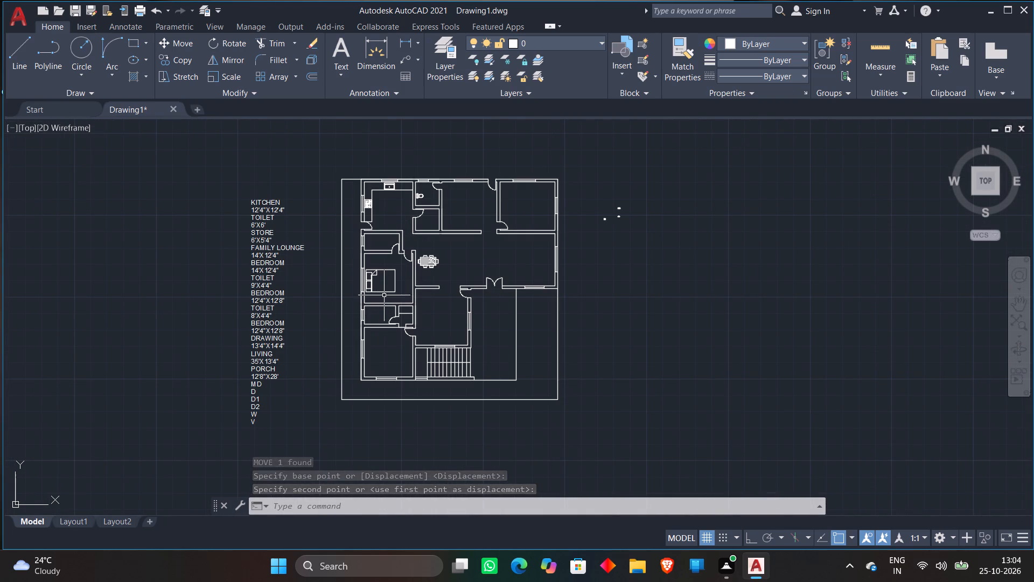
left_click(384, 292)
right_click(384, 292)
left_click(404, 328)
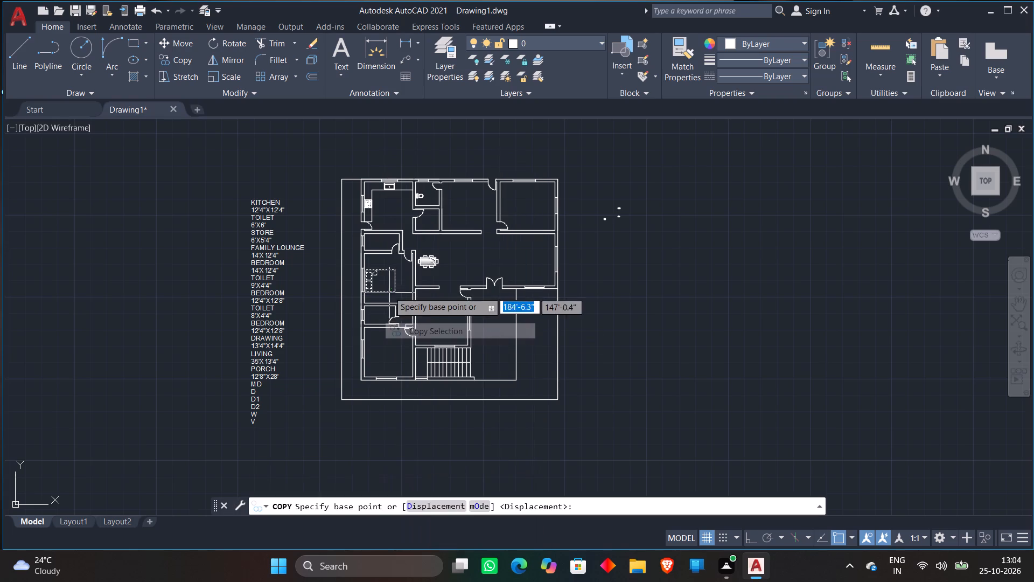
left_click(388, 289)
scroll(395, 366, "up", 3)
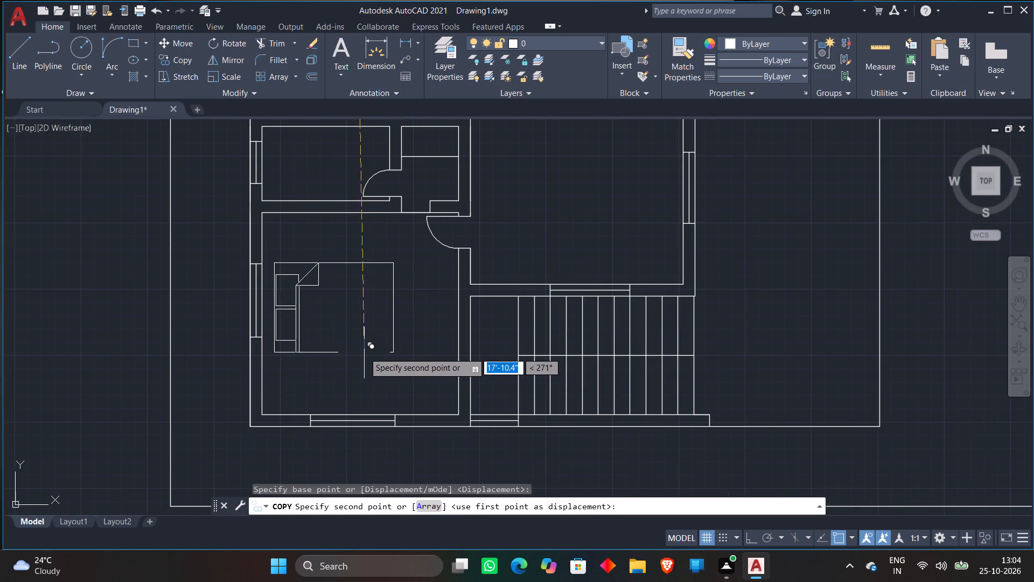
left_click(359, 350)
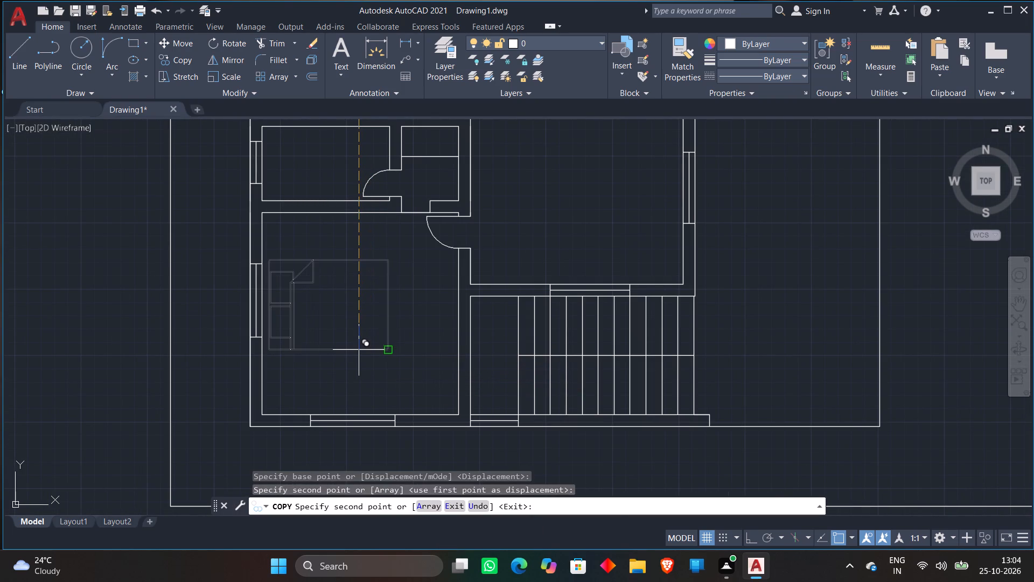
Place another copy of the bed block in the northeast bedroom and finish copying.
middle_click_drag(619, 259, 575, 477)
scroll(650, 250, "down", 2)
middle_click_drag(747, 216, 708, 372)
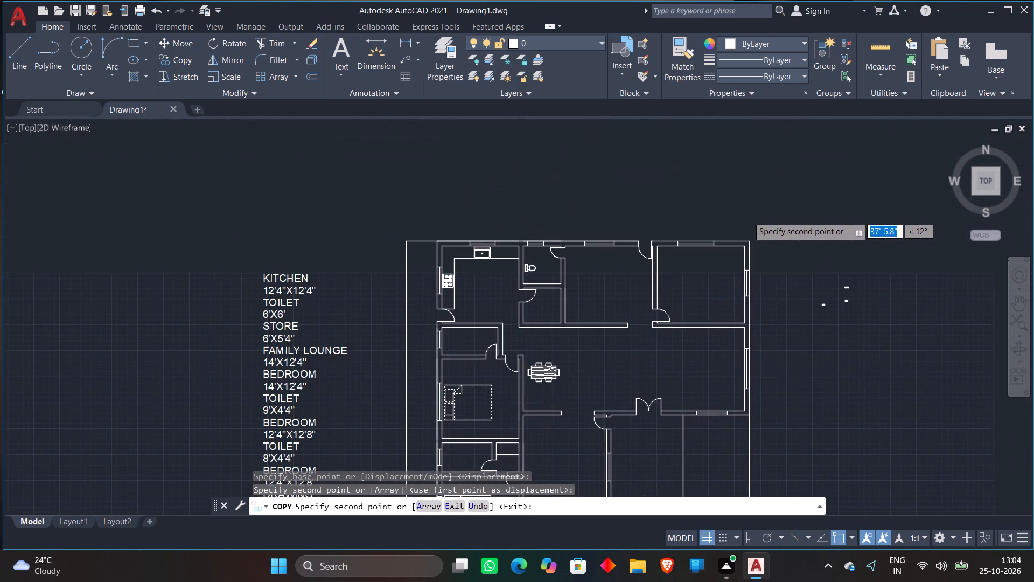
scroll(720, 275, "up", 1)
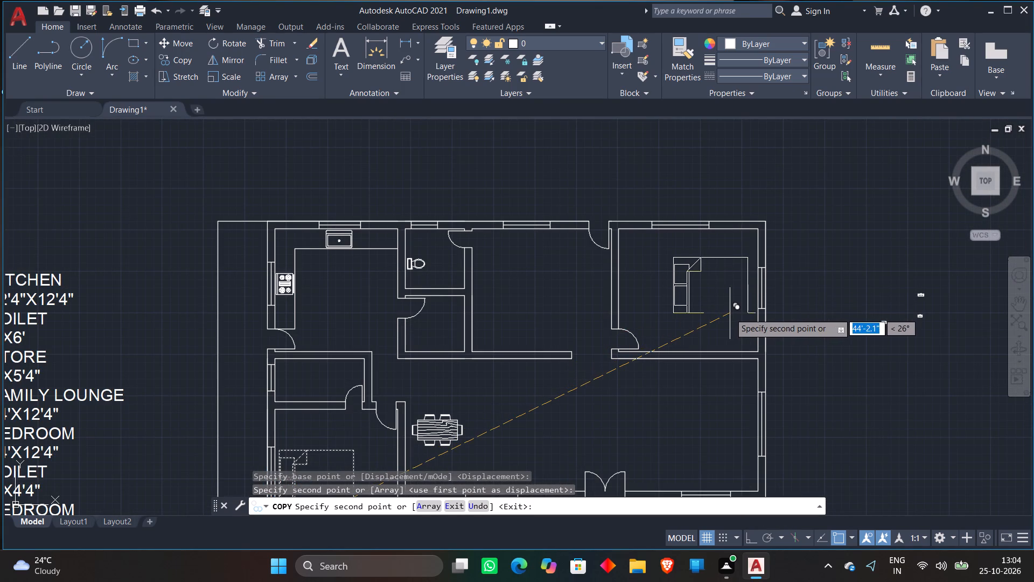
left_click(730, 313)
key("space")
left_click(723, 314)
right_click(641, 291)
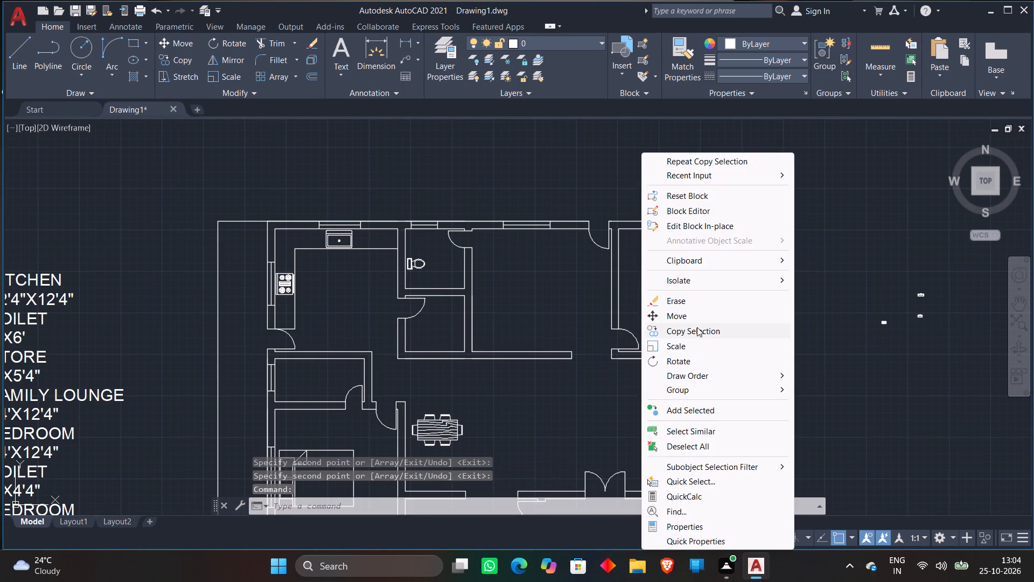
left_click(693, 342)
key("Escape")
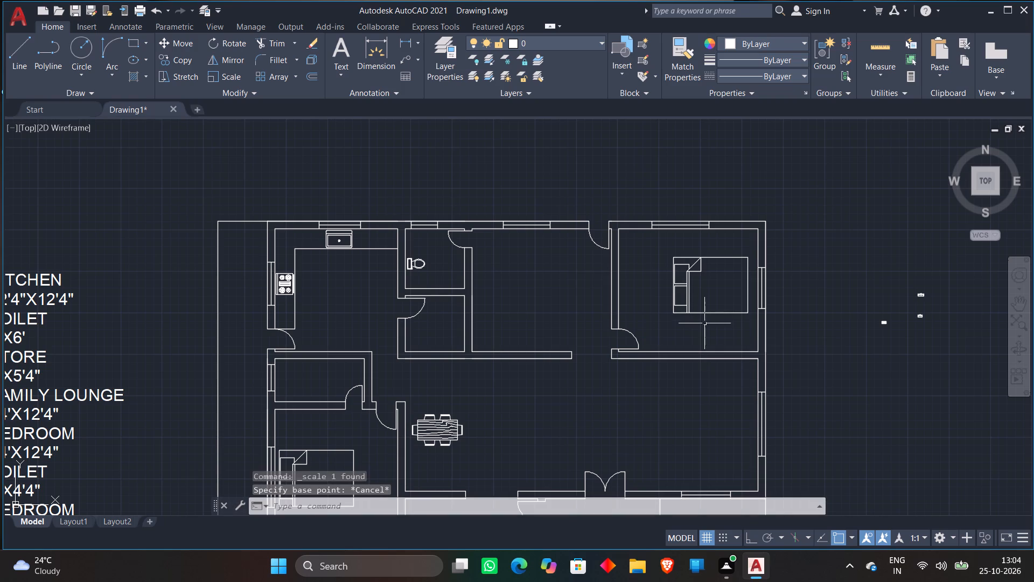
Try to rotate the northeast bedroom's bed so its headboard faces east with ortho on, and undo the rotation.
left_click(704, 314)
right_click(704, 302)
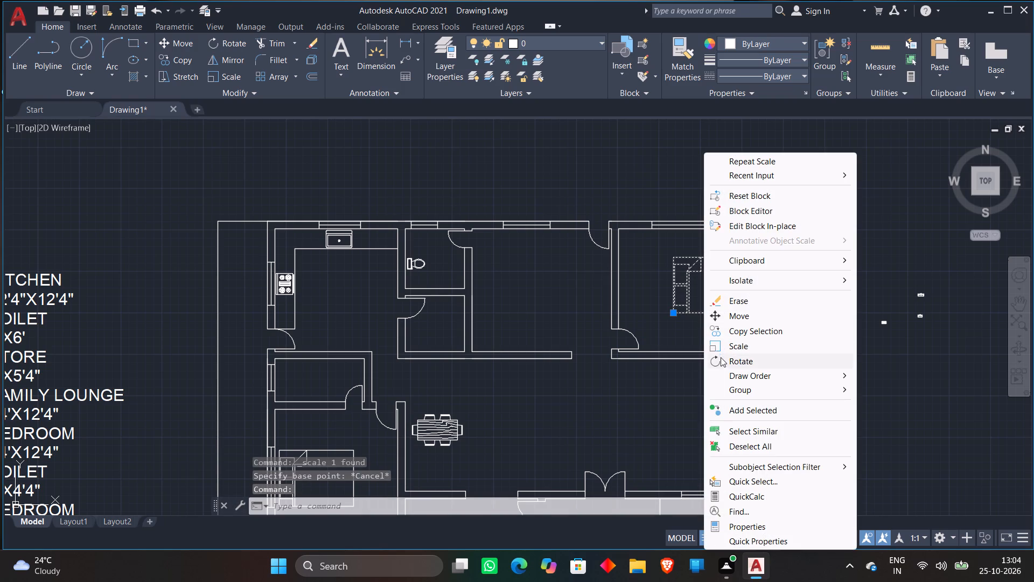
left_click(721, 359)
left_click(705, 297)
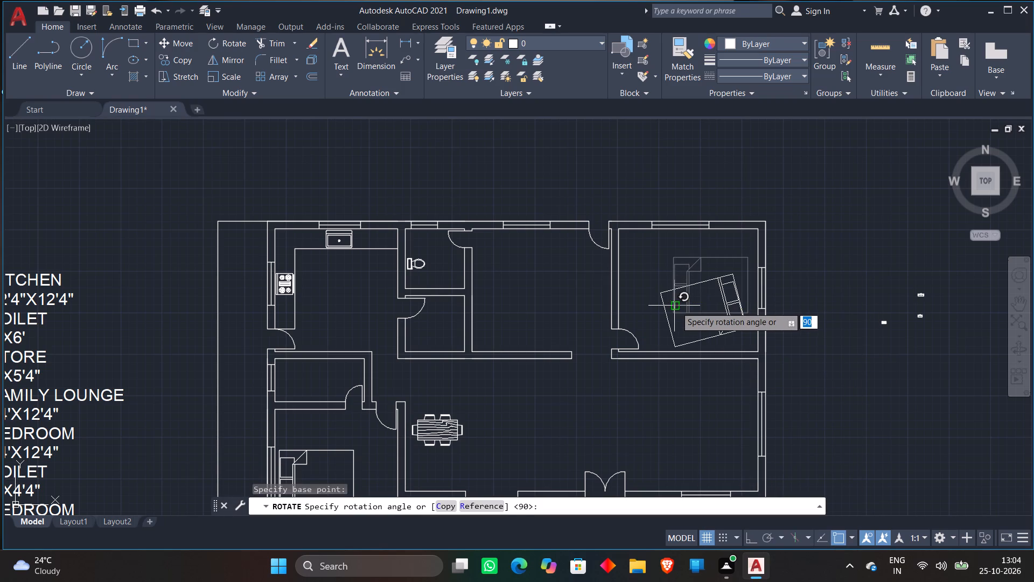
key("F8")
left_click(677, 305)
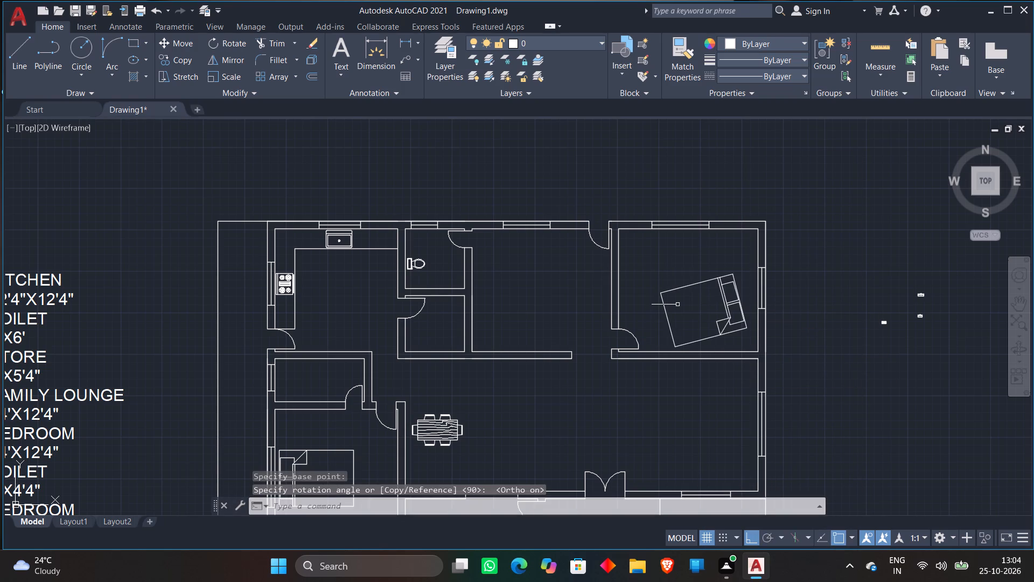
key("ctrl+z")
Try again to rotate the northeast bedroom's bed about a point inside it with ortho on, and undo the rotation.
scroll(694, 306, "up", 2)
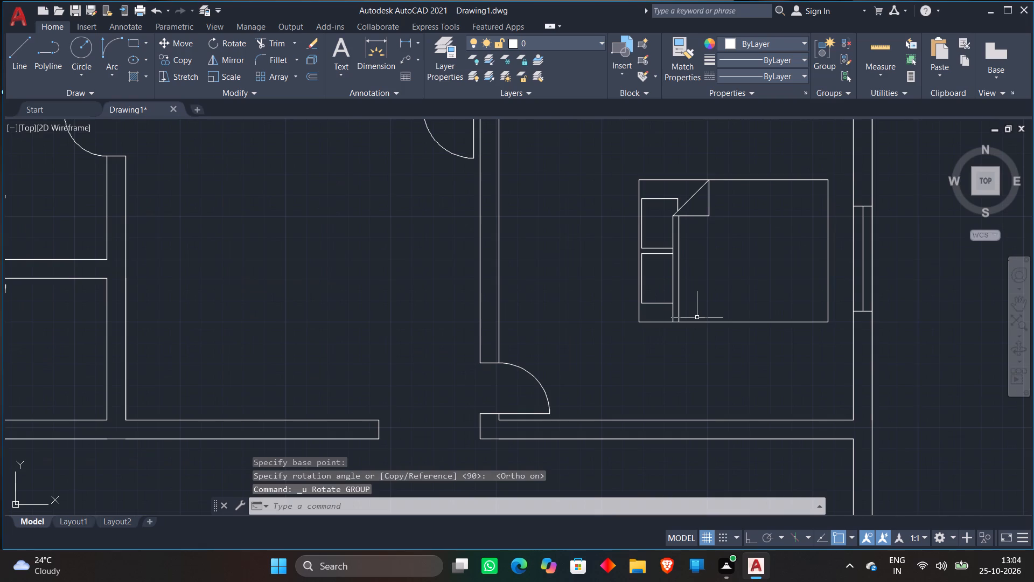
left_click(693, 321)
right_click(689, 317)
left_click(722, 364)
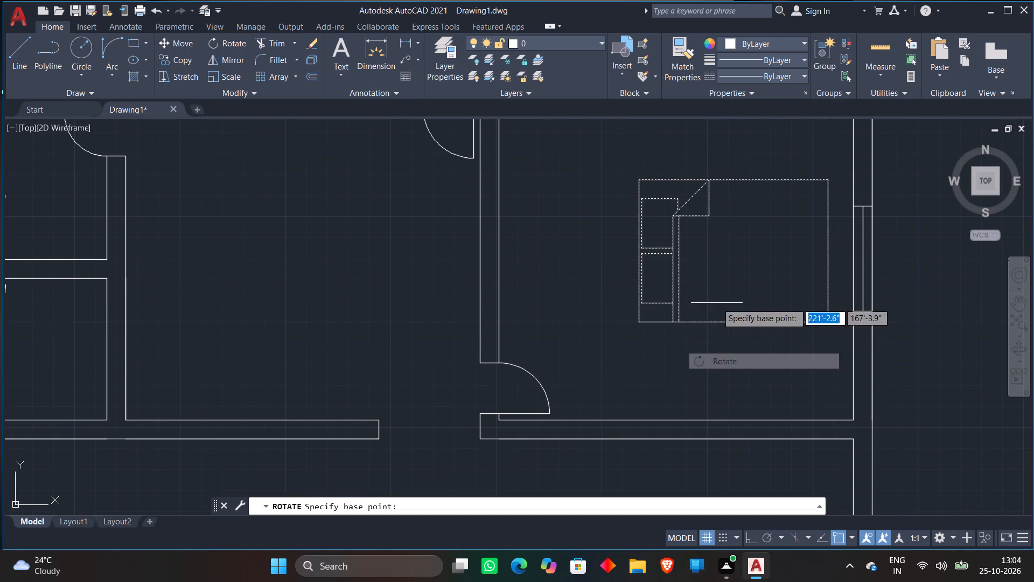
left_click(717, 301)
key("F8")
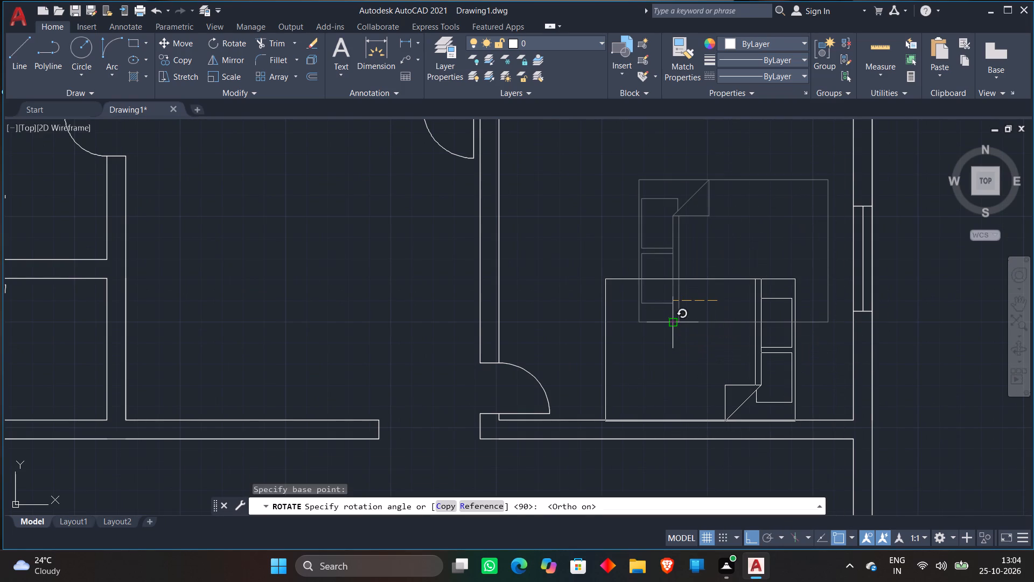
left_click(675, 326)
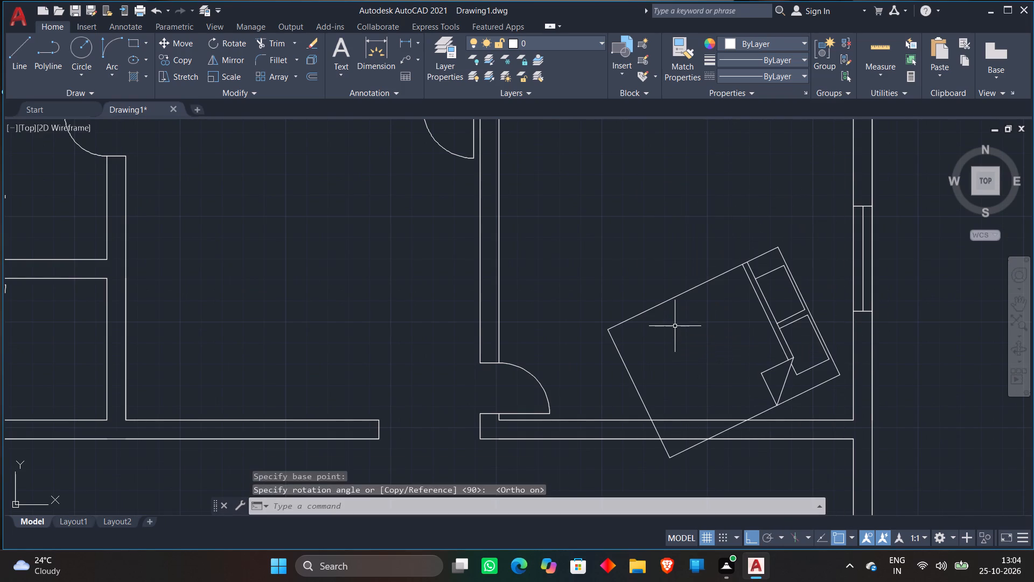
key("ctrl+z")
Rotate the northeast bedroom's bed about a point near its middle with ortho on so its headboard faces east.
left_click(675, 325)
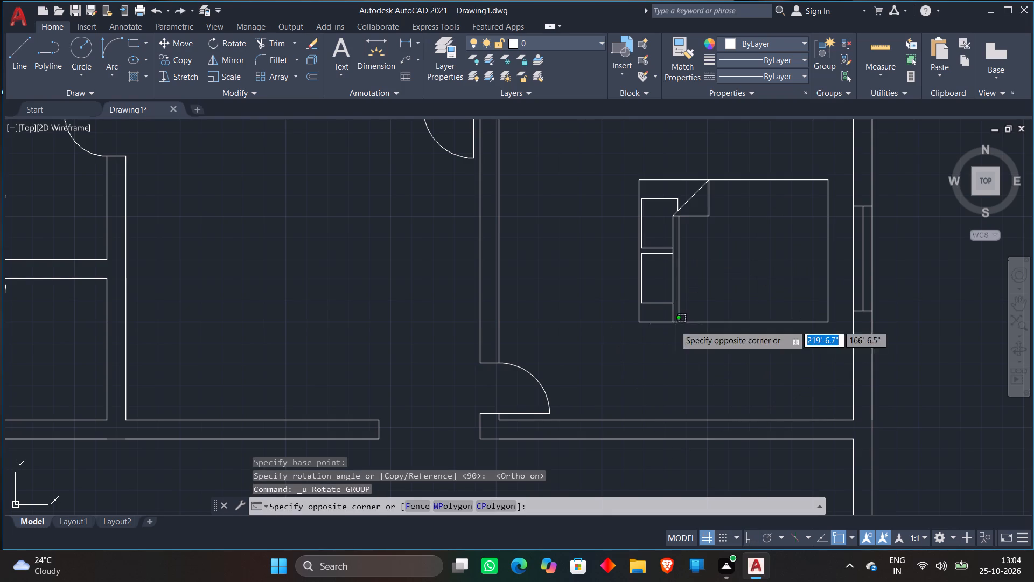
left_click(666, 310)
right_click(666, 310)
left_click(706, 358)
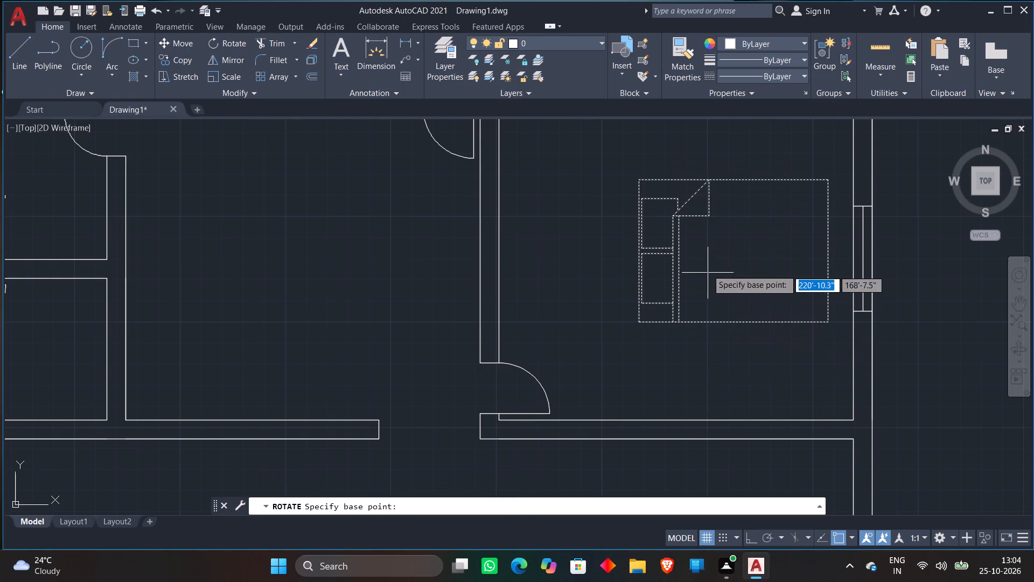
left_click(707, 269)
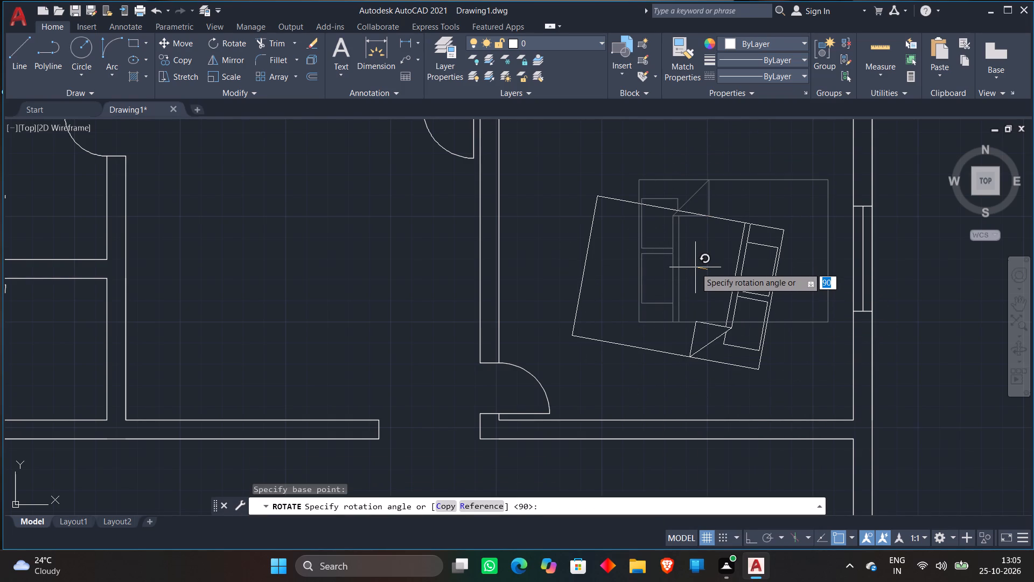
key("F8")
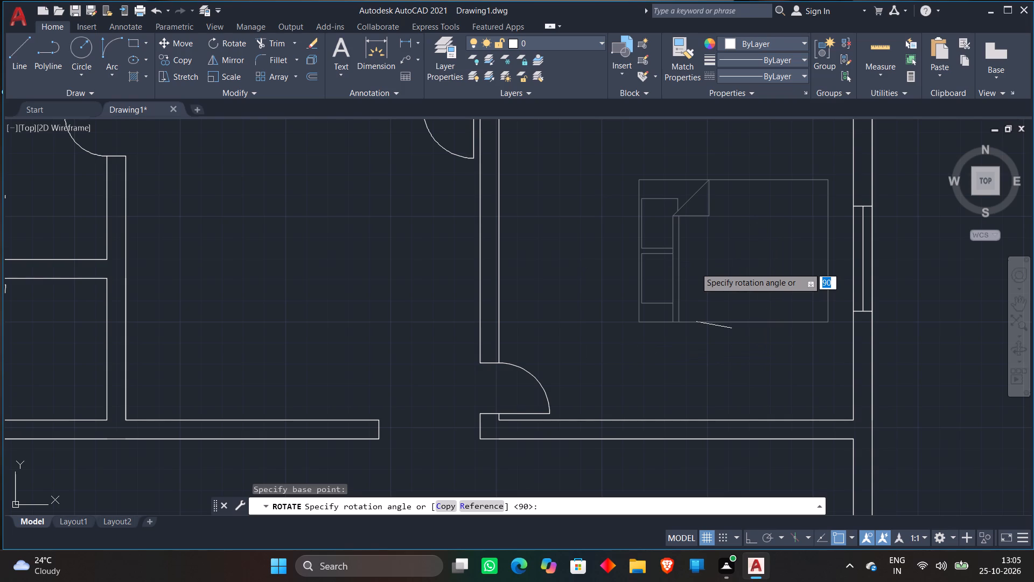
left_click(695, 267)
Move the northeast bedroom's bed with ortho off so its headboard sits close to the east wall's window.
scroll(700, 269, "down", 1)
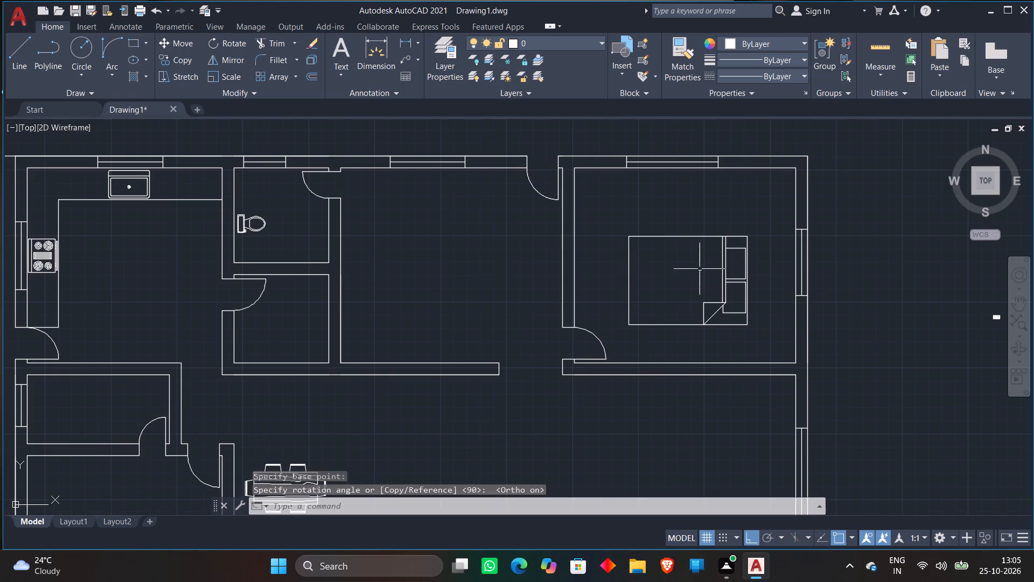
left_click(717, 318)
left_click(693, 306)
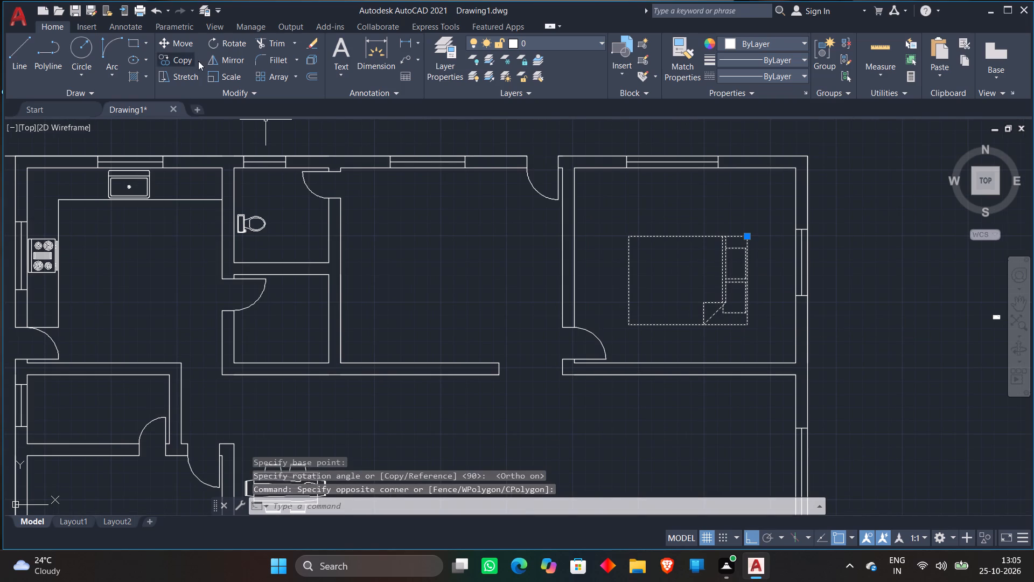
left_click(183, 45)
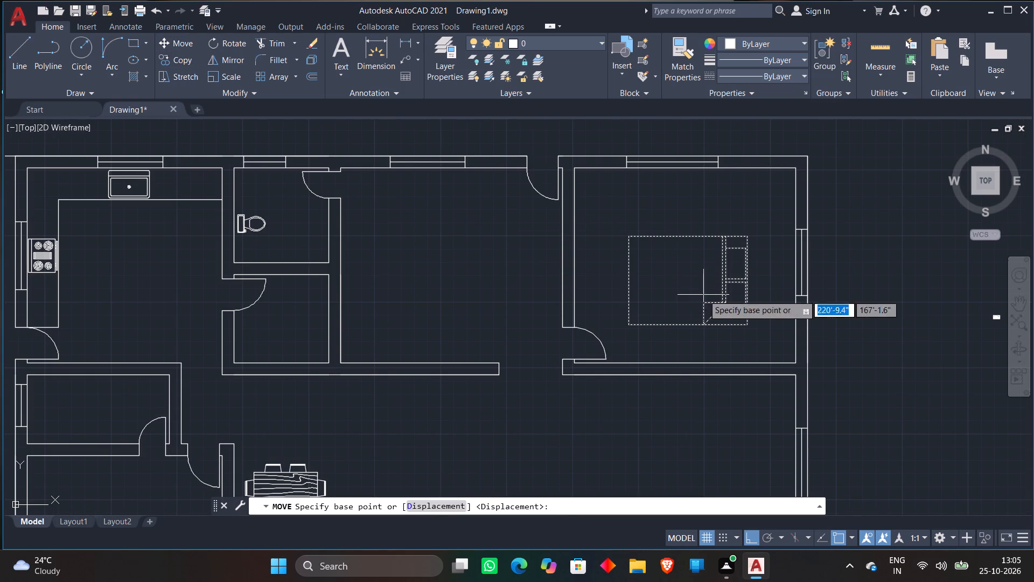
left_click(703, 295)
key("F8")
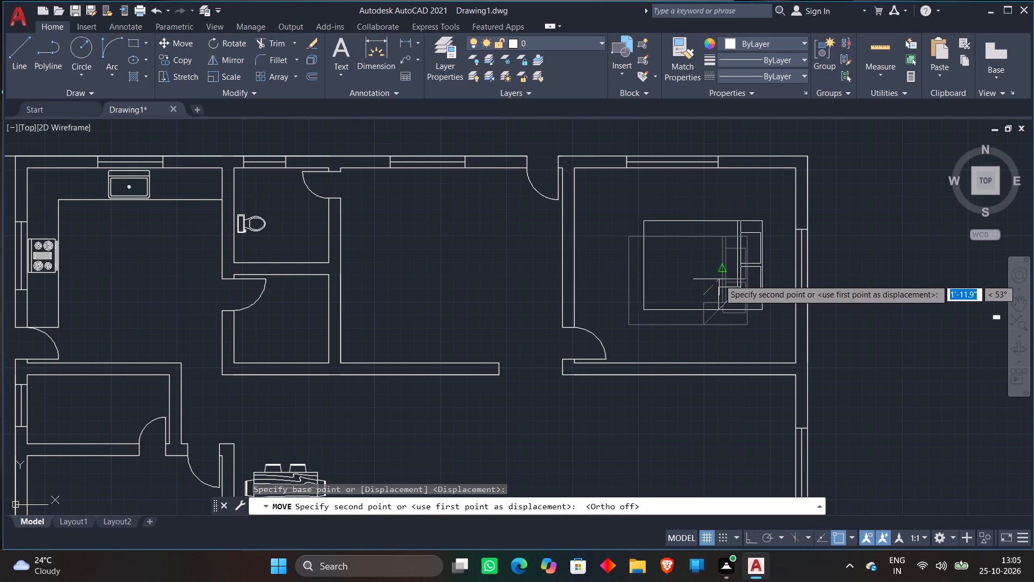
scroll(736, 286, "up", 2)
left_click(753, 275)
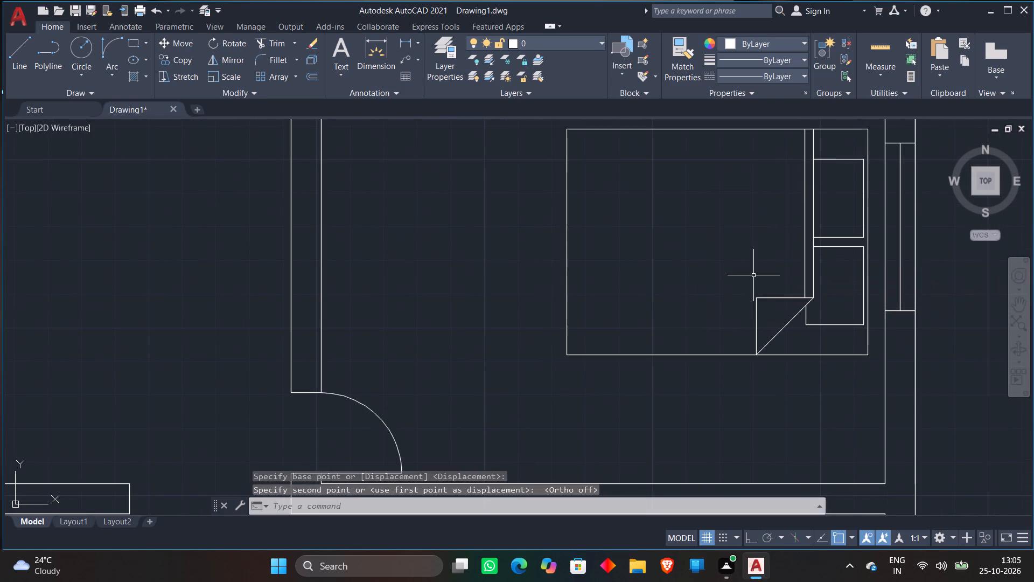
Move the small three-seat sofa block from outside the plan into the room between the toilet and northeast bedroom.
scroll(710, 269, "down", 5)
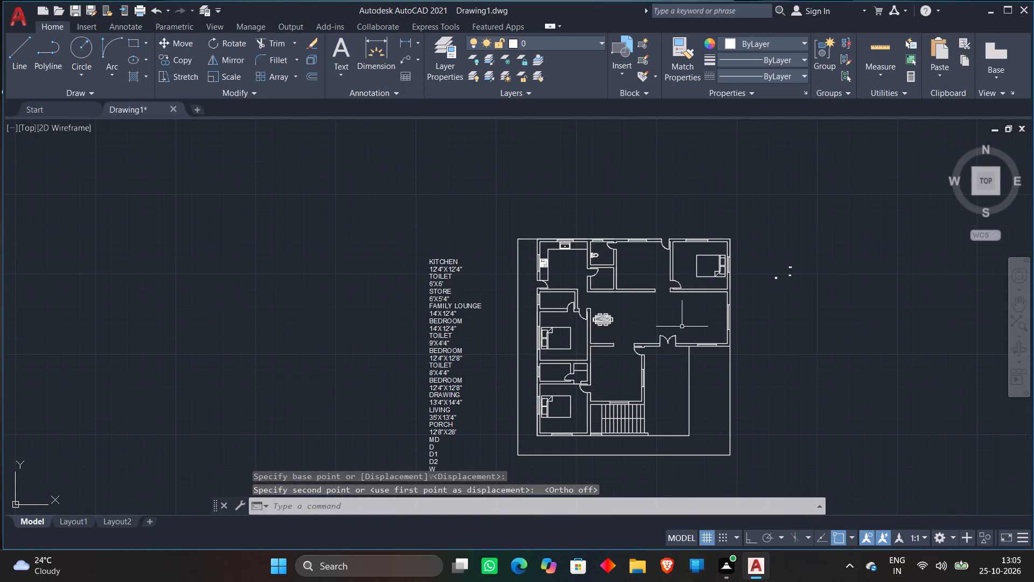
middle_click_drag(681, 326, 672, 301)
scroll(759, 249, "up", 3)
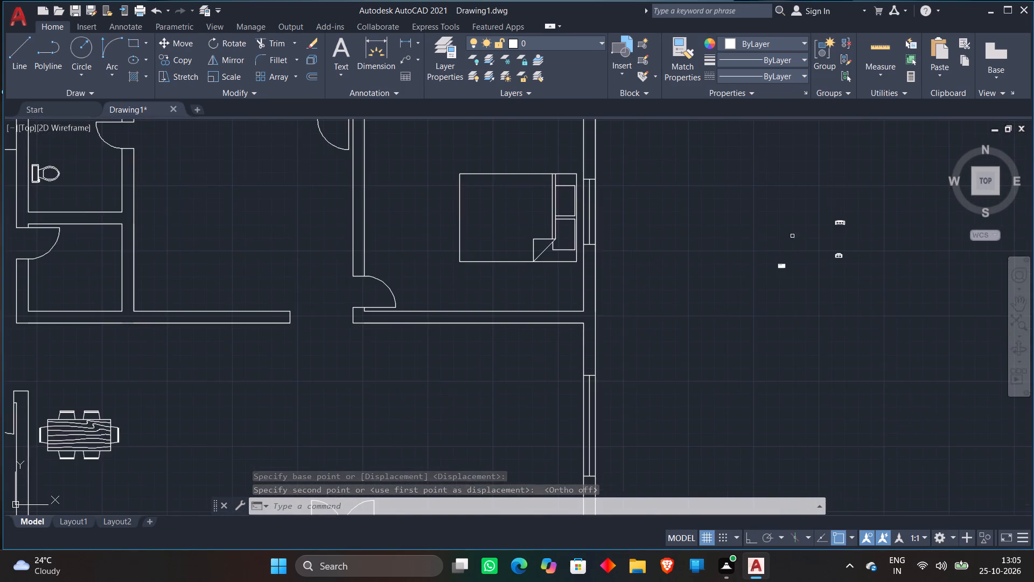
scroll(793, 237, "up", 2)
scroll(795, 244, "down", 2)
middle_click_drag(795, 245, 744, 267)
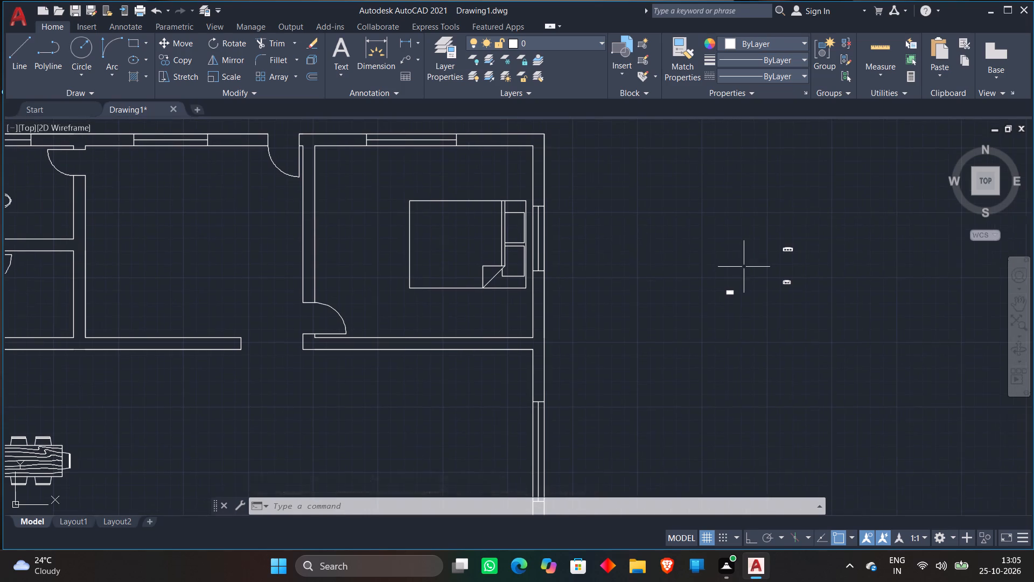
left_click(769, 233)
left_click(836, 258)
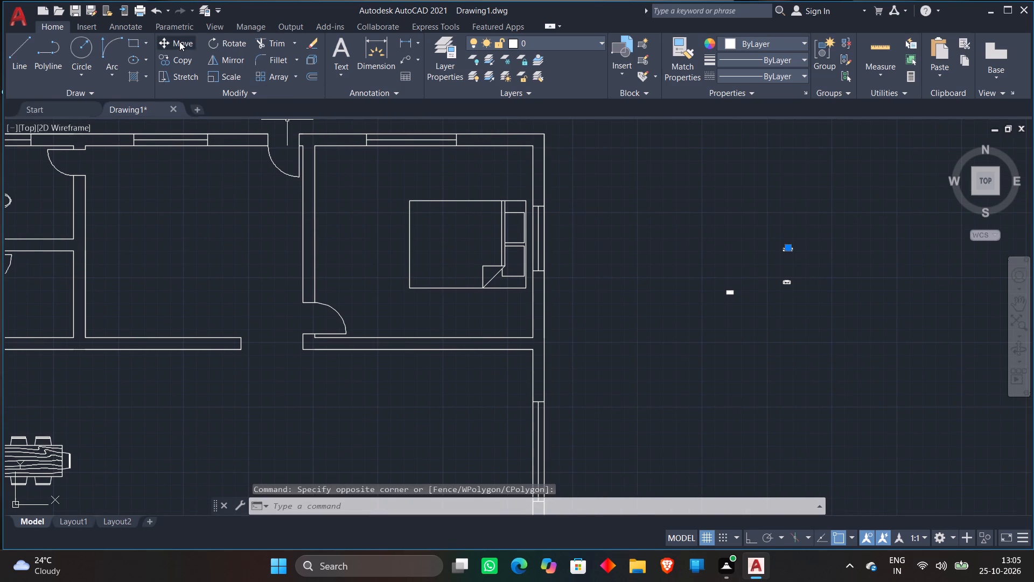
left_click(179, 41)
left_click(798, 257)
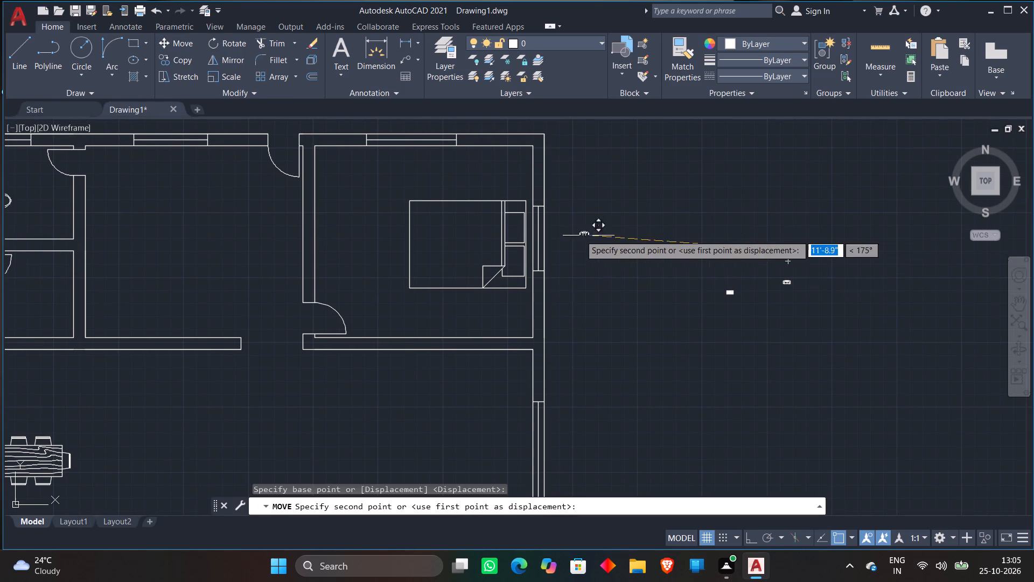
middle_click_drag(244, 228, 349, 310)
scroll(258, 259, "up", 1)
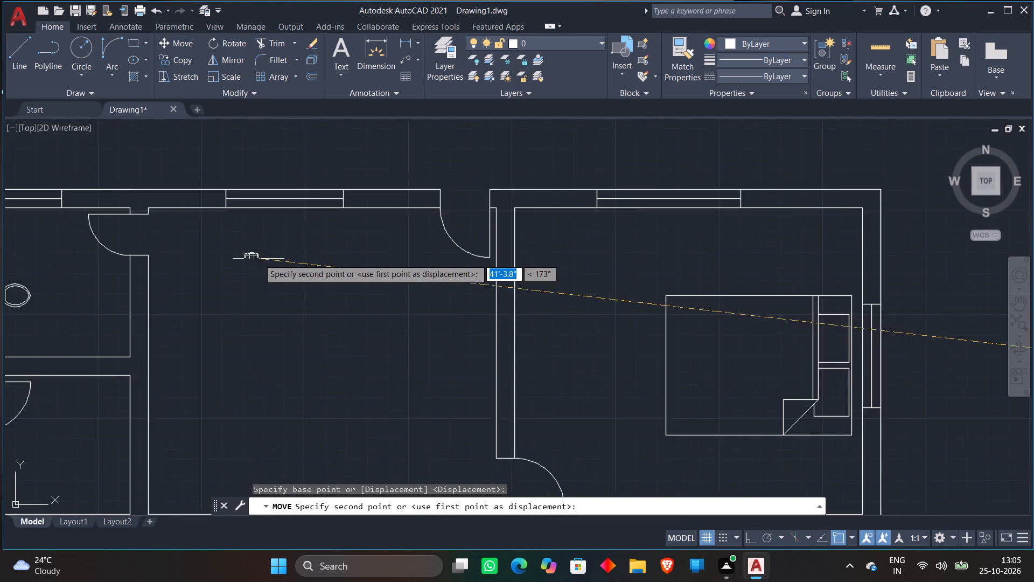
scroll(258, 259, "up", 1)
left_click(343, 245)
Scale up the three-seat sofa freehand to a size that suits the room, slightly wider than its north window.
left_click(310, 227)
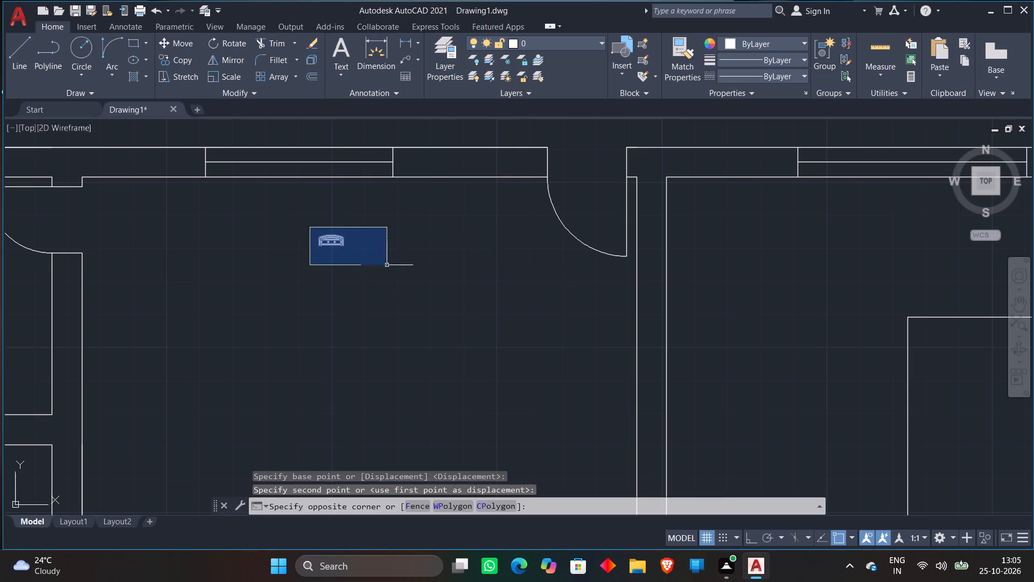
left_click(387, 265)
right_click(387, 262)
left_click(416, 348)
left_click(349, 226)
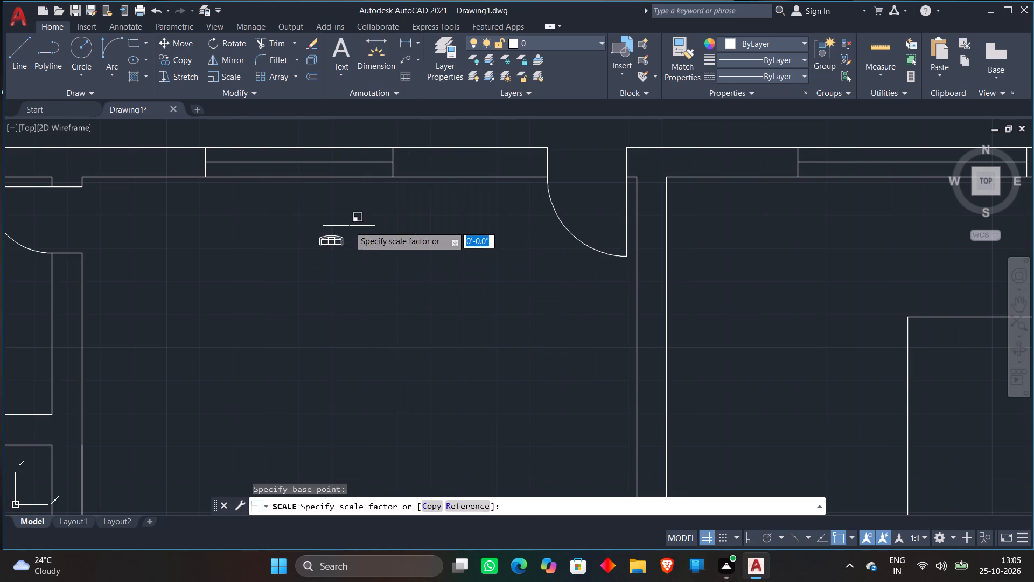
scroll(453, 219, "down", 1)
left_click(449, 223)
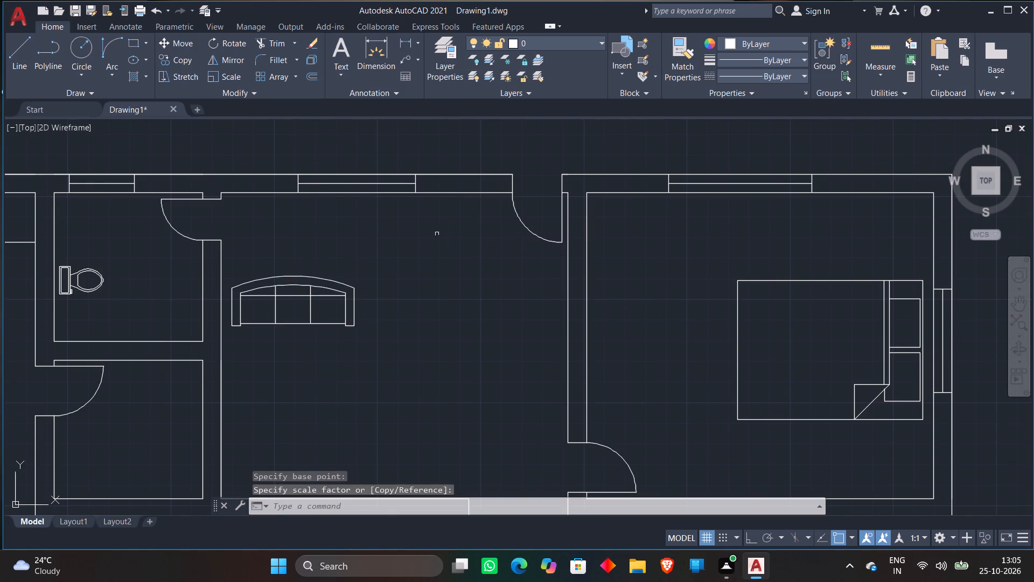
Move the enlarged three-seat sofa up near the north wall, below the room's window.
left_click(296, 290)
left_click(292, 281)
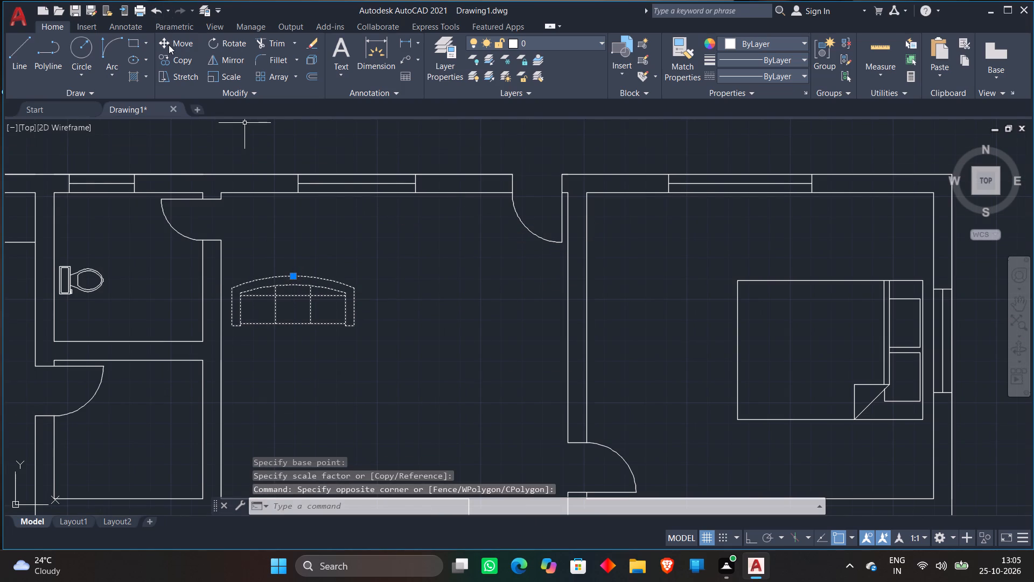
left_click(169, 45)
left_click(298, 305)
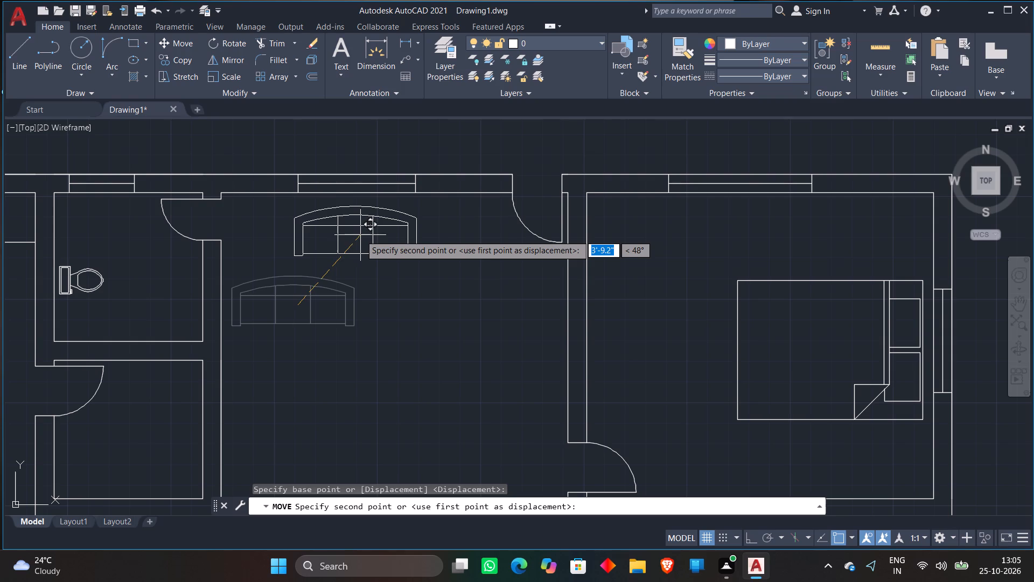
scroll(354, 297, "down", 2)
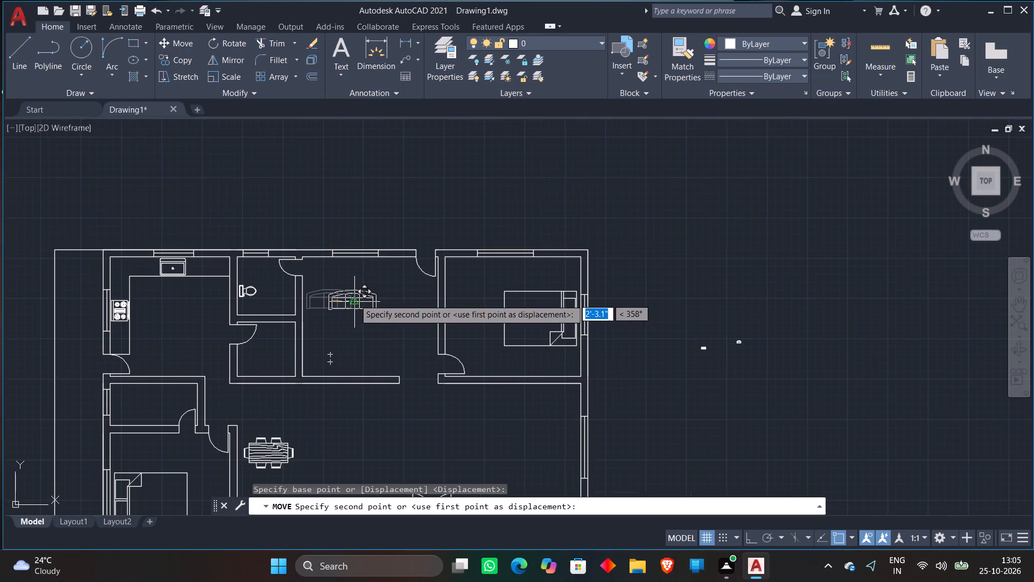
middle_click_drag(354, 299, 357, 251)
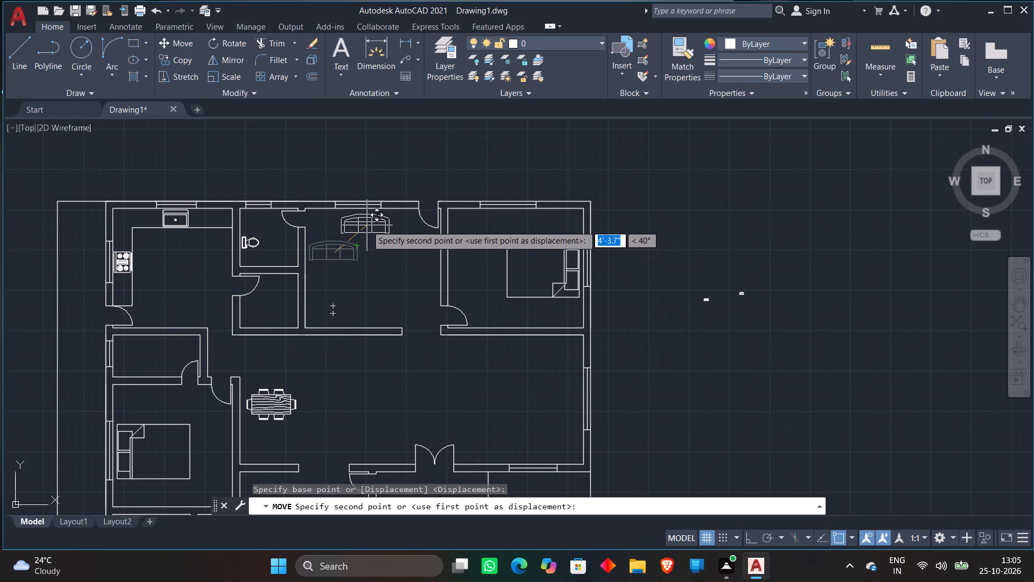
scroll(364, 233, "up", 2)
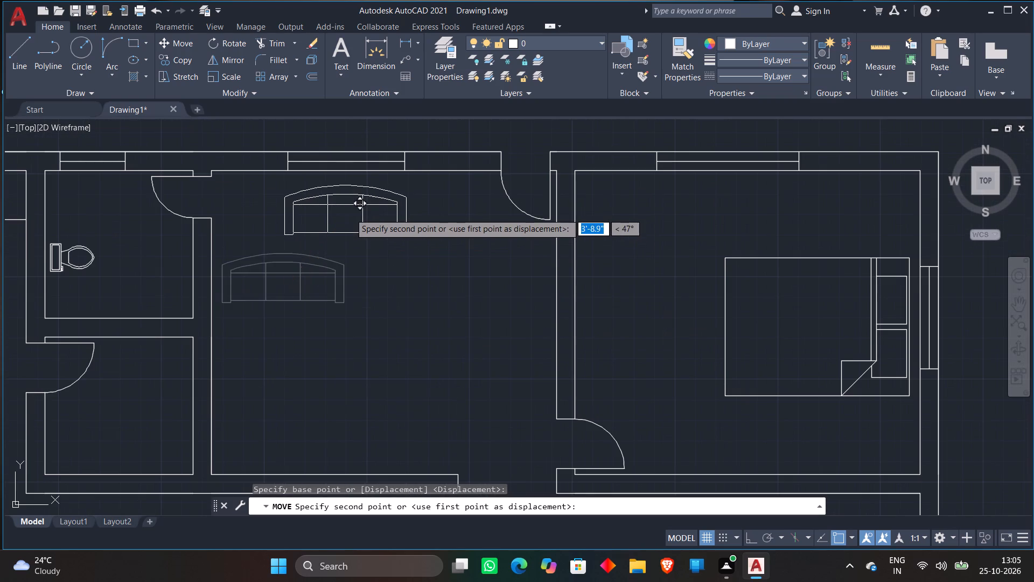
left_click(350, 212)
Move the small two-seat sofa block from outside the plan into the same room as the three-seat sofa.
scroll(367, 224, "down", 2)
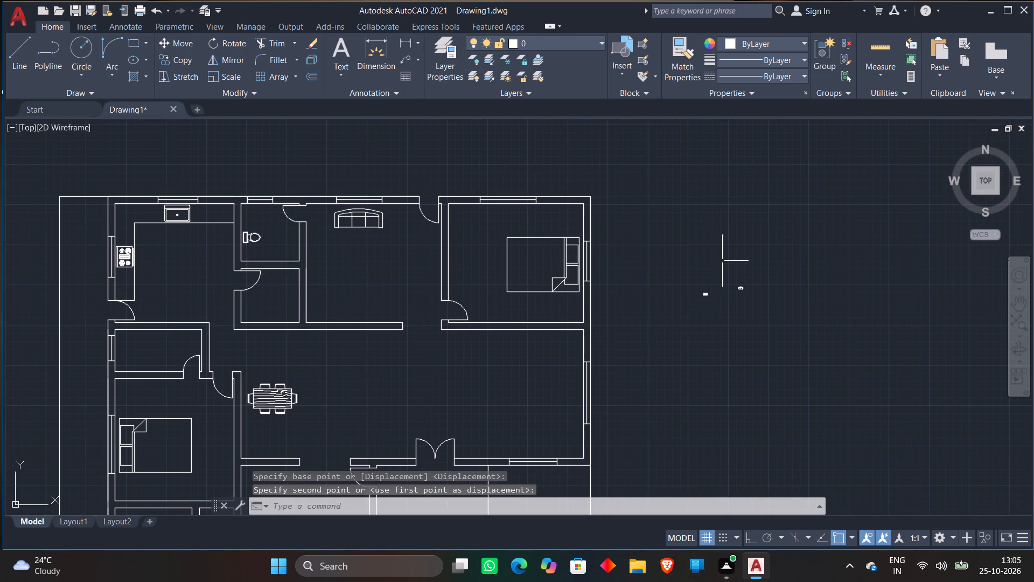
left_click(663, 266)
left_click(774, 289)
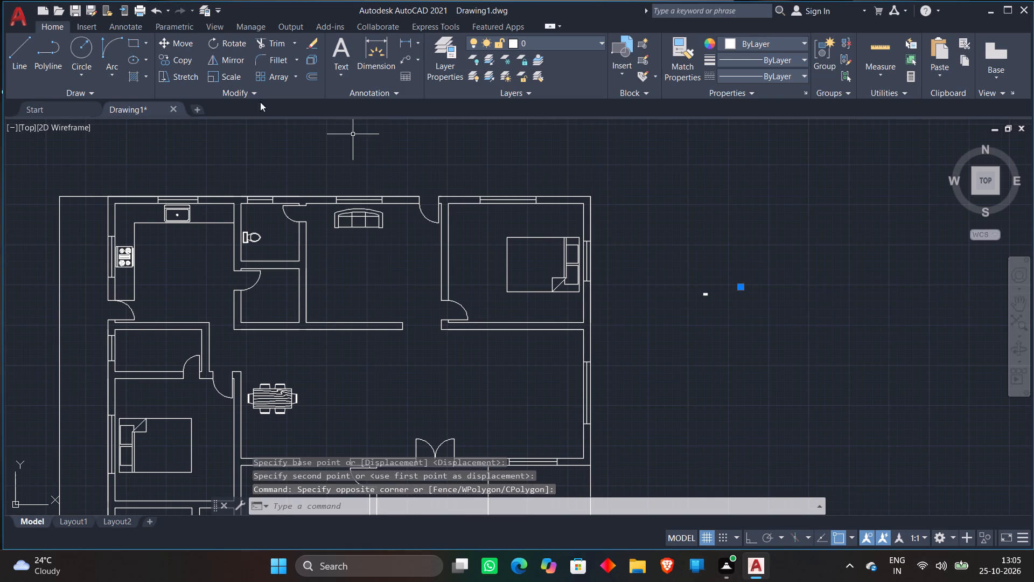
left_click(171, 45)
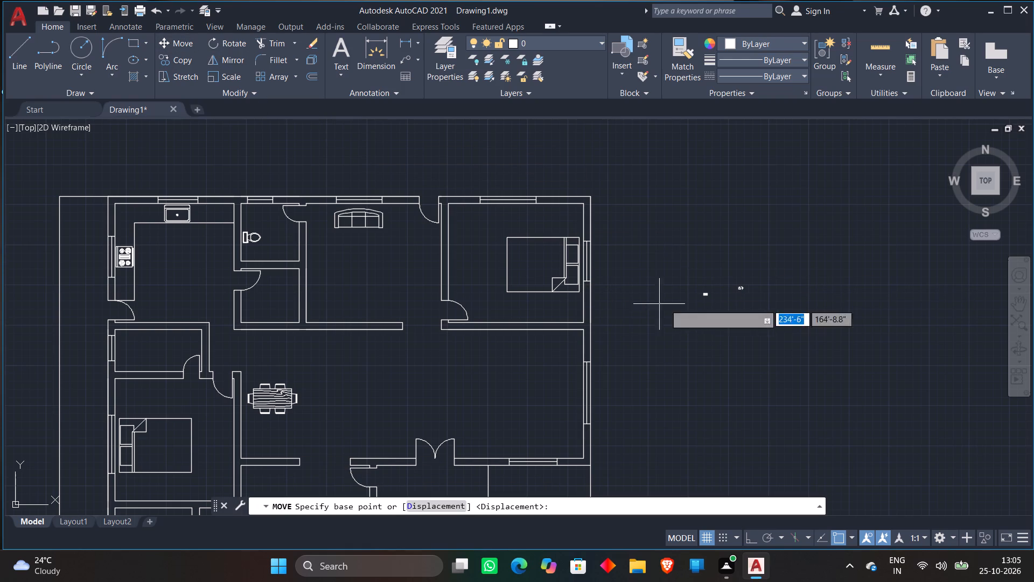
left_click(752, 291)
scroll(341, 259, "up", 4)
left_click(348, 314)
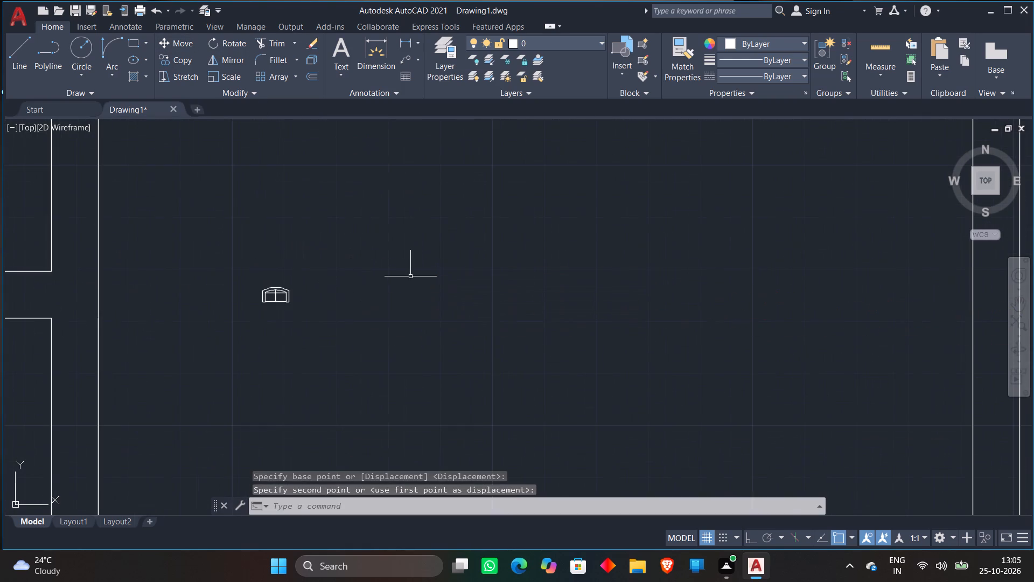
Rotate the small two-seat sofa block with ortho on so its back faces west.
scroll(411, 275, "down", 2)
left_click(320, 259)
left_click(479, 357)
right_click(467, 332)
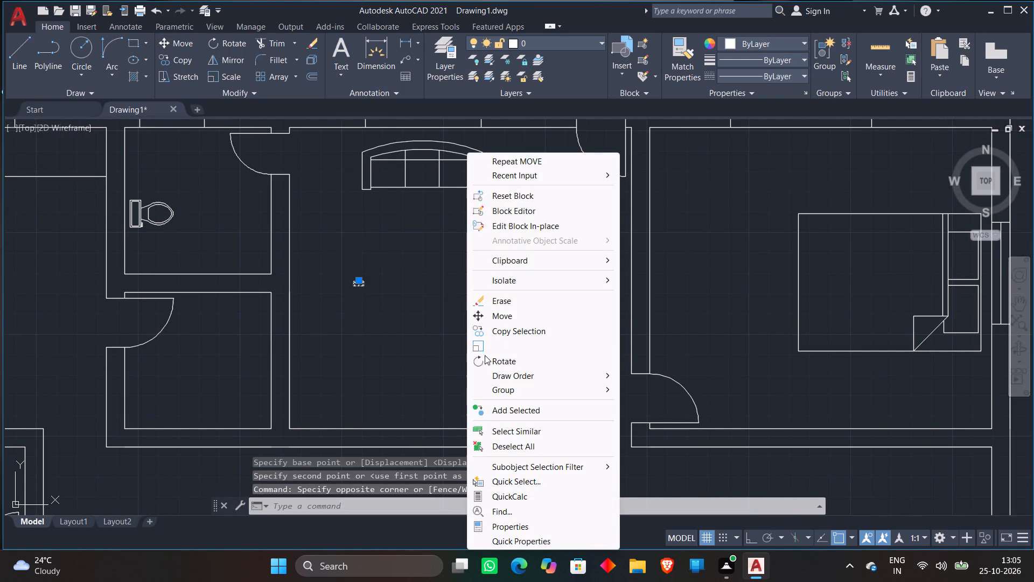
left_click(487, 362)
left_click(425, 288)
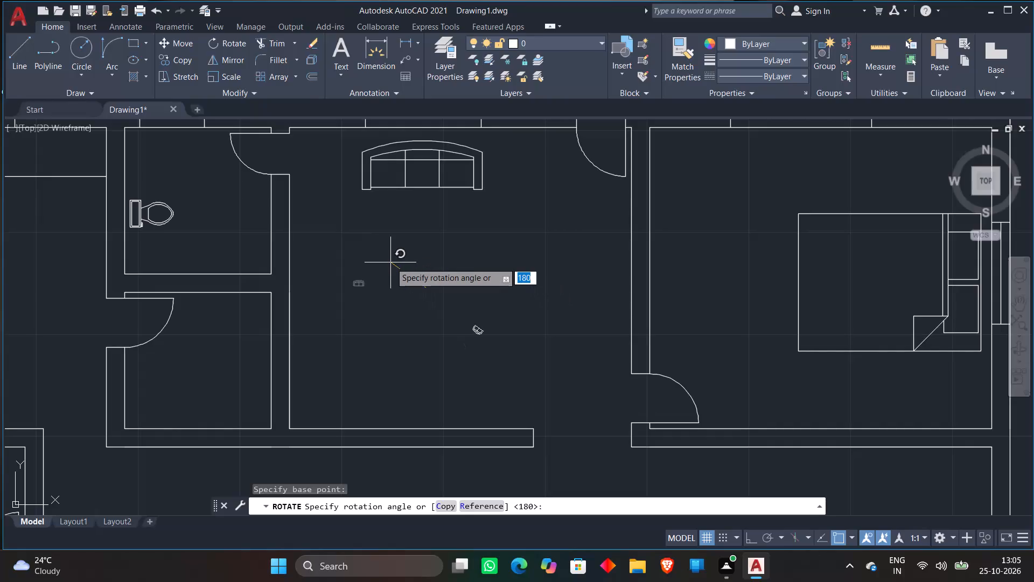
key("F8")
left_click(454, 240)
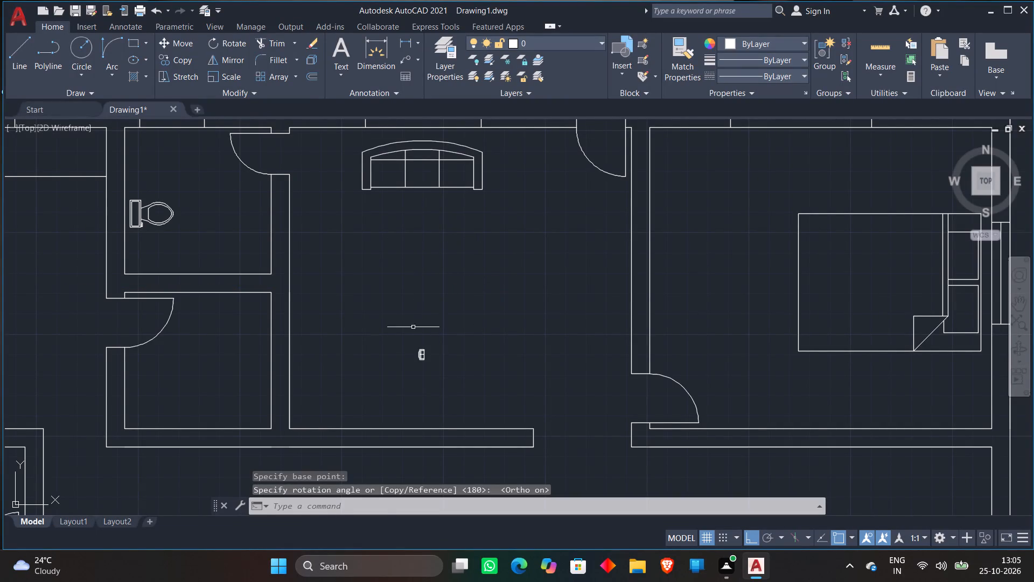
Scale up the two-seat sofa freehand to match the proportions of the three-seat sofa.
left_click(413, 327)
left_click(435, 371)
right_click(448, 299)
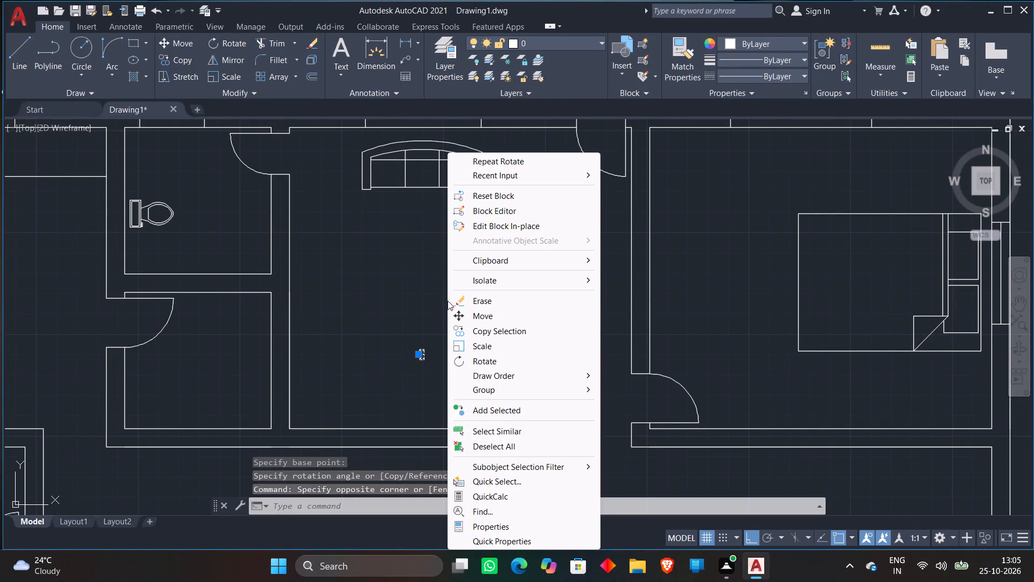
left_click(470, 345)
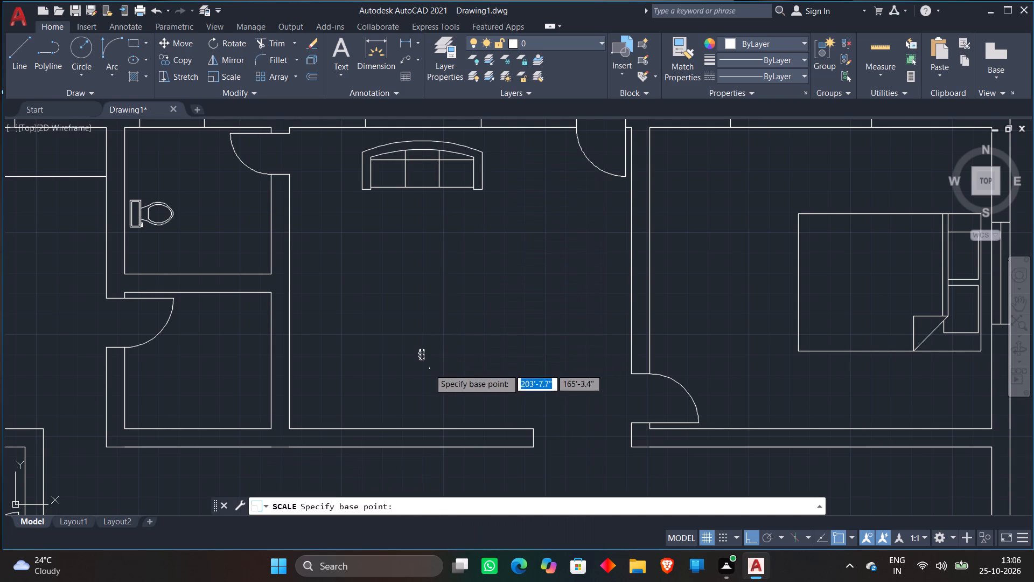
left_click(425, 351)
scroll(478, 304, "down", 1)
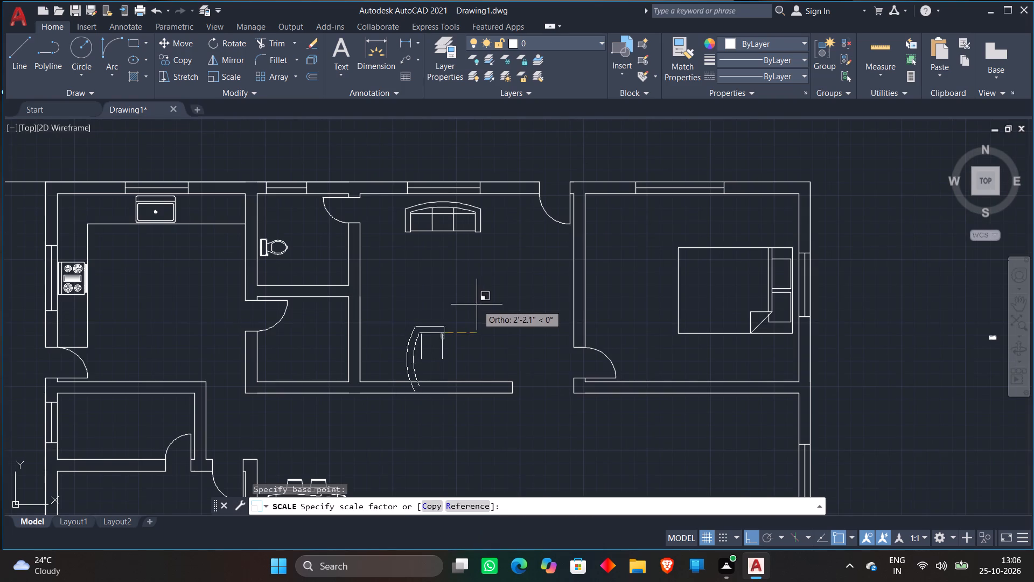
left_click(467, 314)
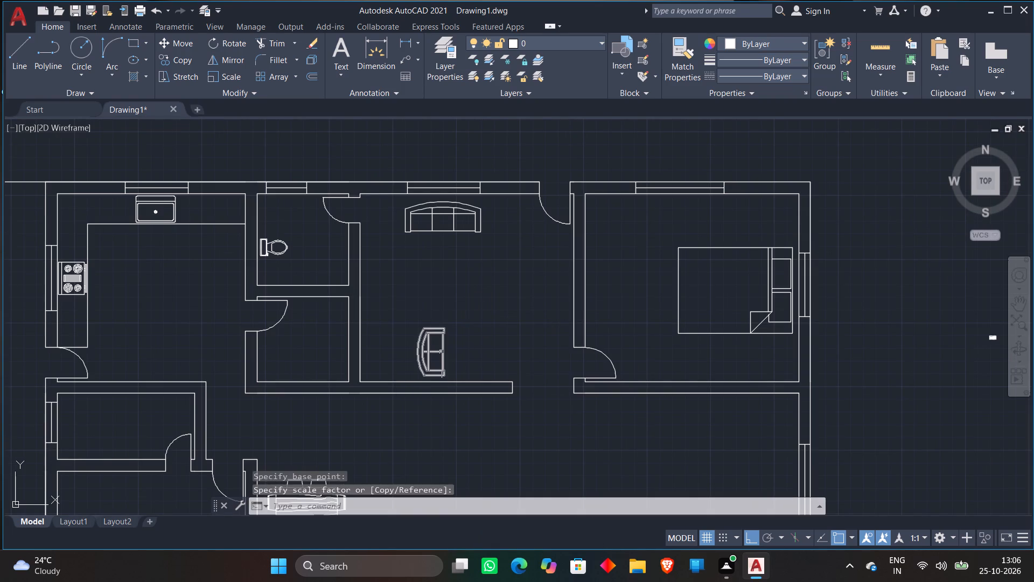
Move the enlarged two-seat sofa north-west, close to the west wall of the family lounge, with ortho off.
left_click(441, 352)
left_click(171, 48)
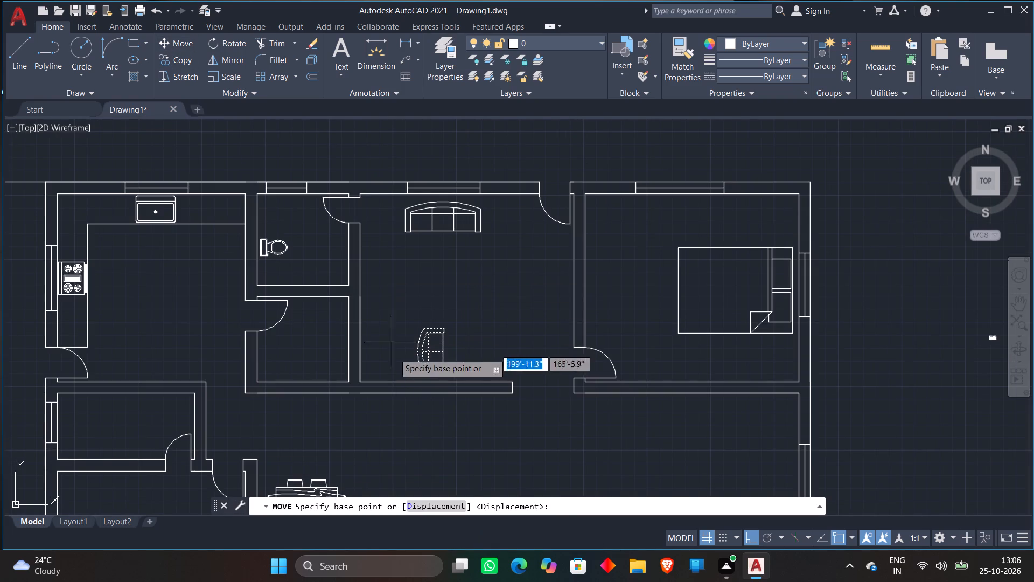
left_click(425, 356)
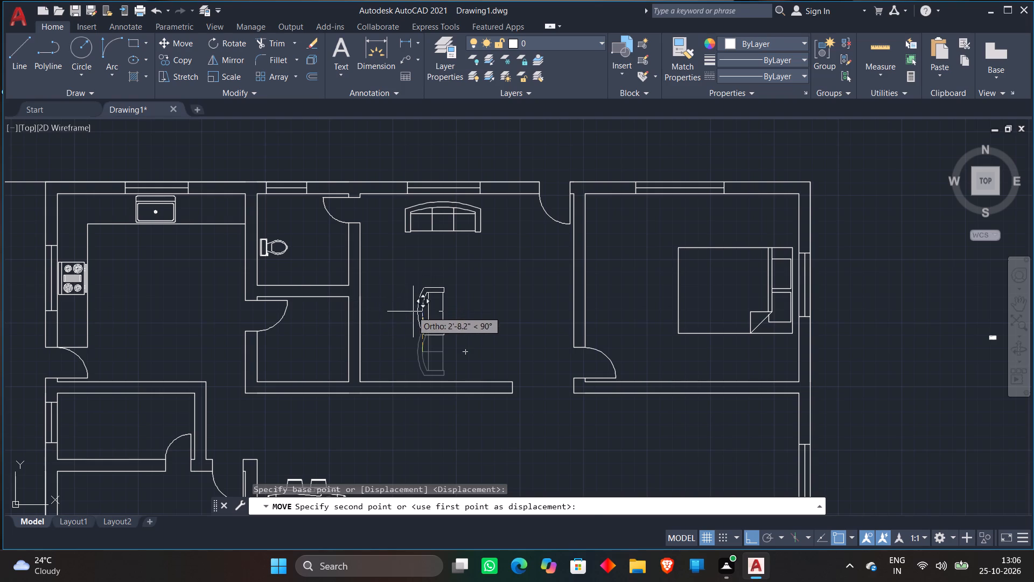
key("F8")
scroll(413, 311, "up", 2)
left_click(309, 287)
Move the tiny wooden table block from outside the plan's east side into the family lounge, east of the two-seat sofa.
scroll(478, 318, "down", 3)
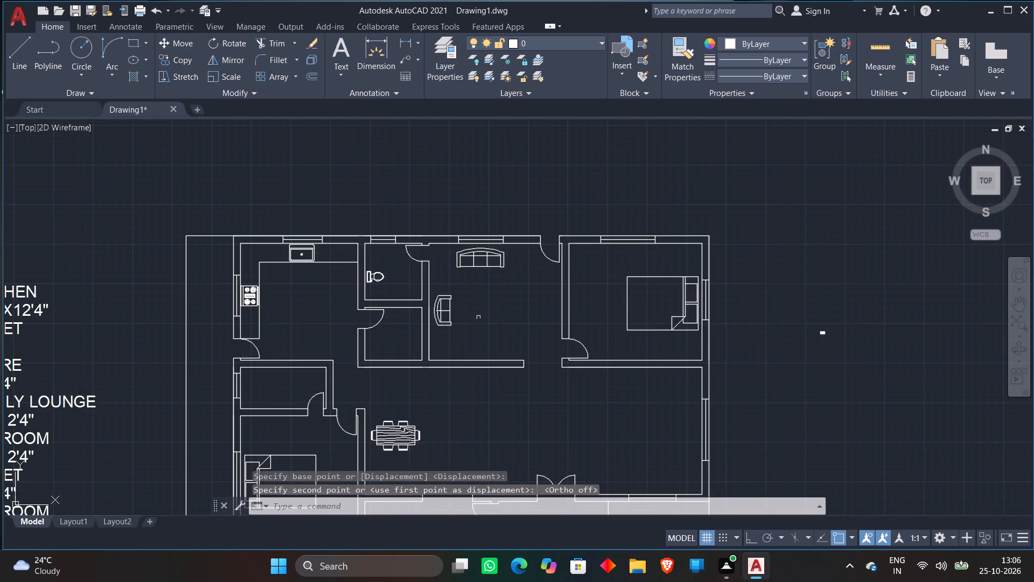
left_click(804, 305)
left_click(900, 368)
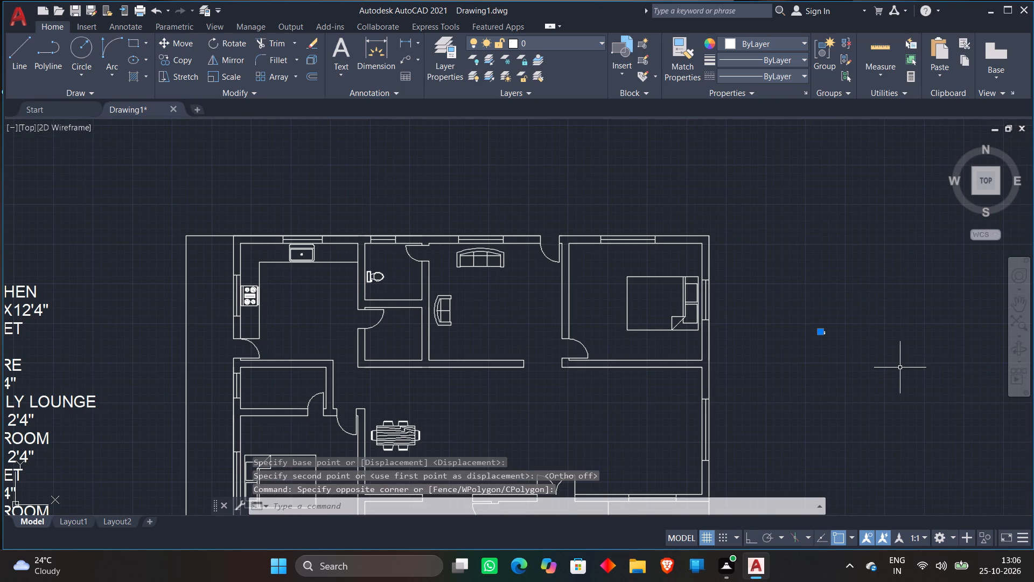
key("m")
key("space")
left_click(848, 340)
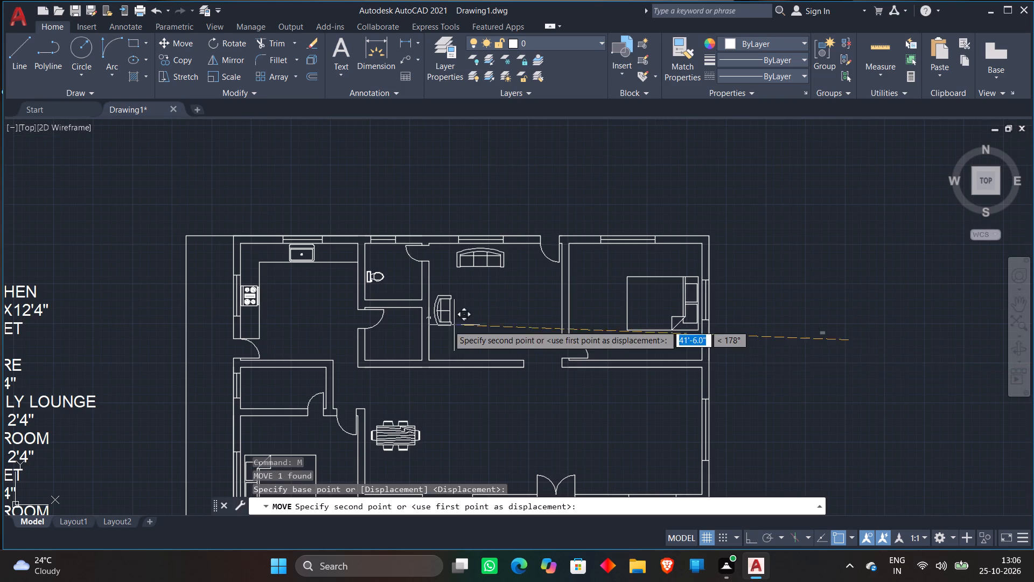
scroll(467, 318, "up", 3)
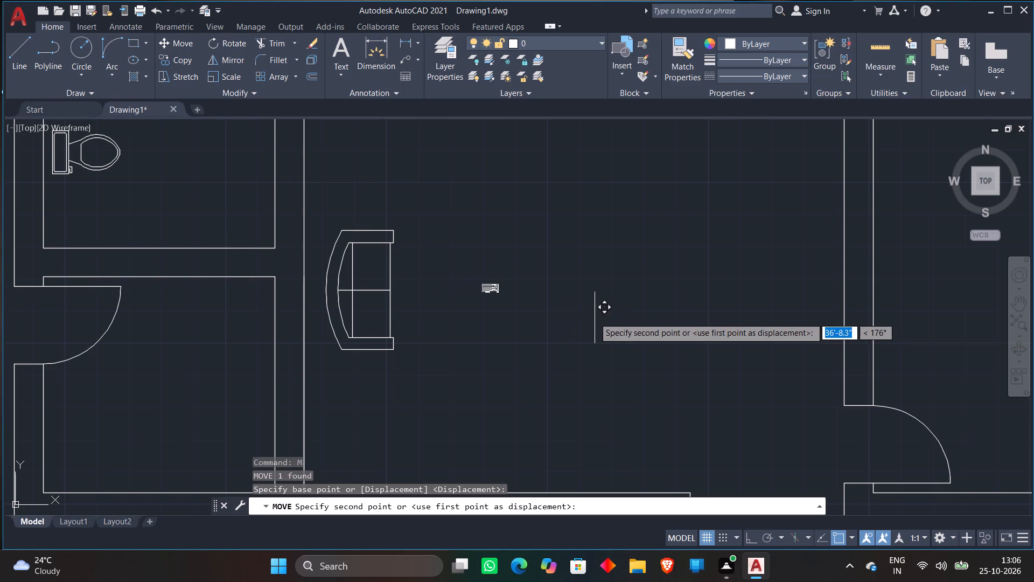
left_click(594, 317)
Rotate the tiny table block a quarter turn with ortho on so its long side runs north-south.
left_click(408, 268)
left_click(545, 323)
right_click(545, 307)
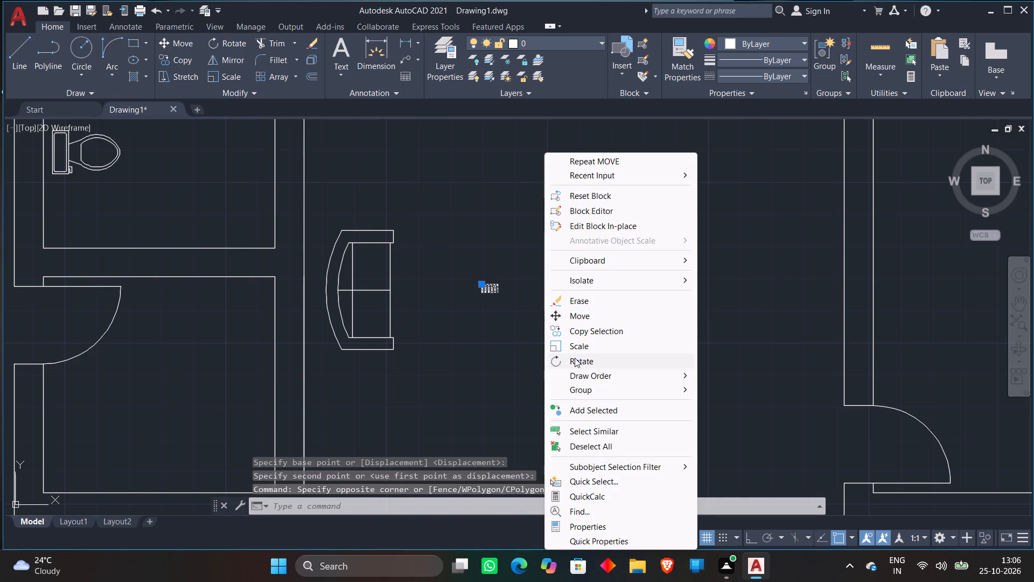
left_click(575, 358)
left_click(499, 276)
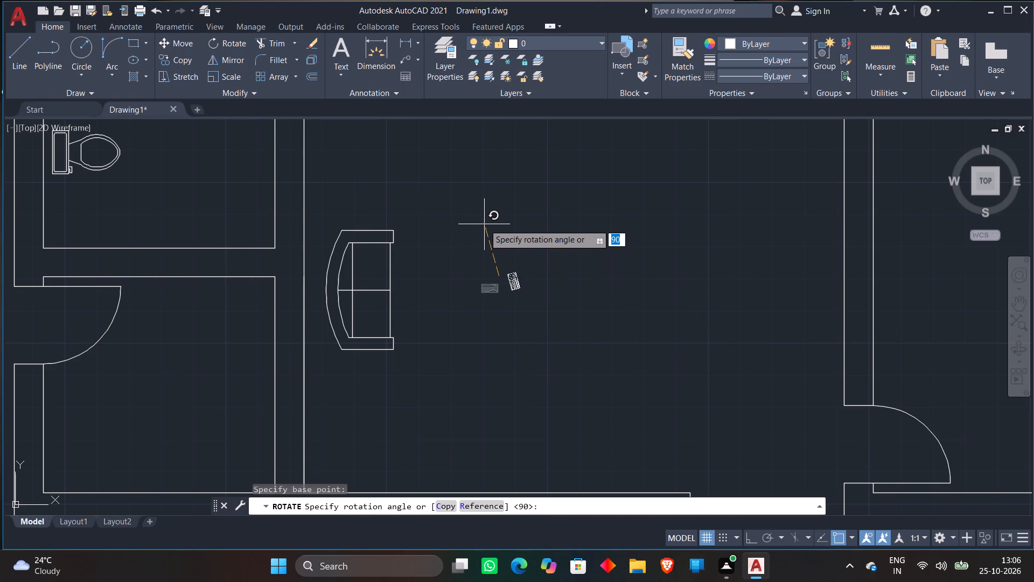
key("F8")
left_click(484, 224)
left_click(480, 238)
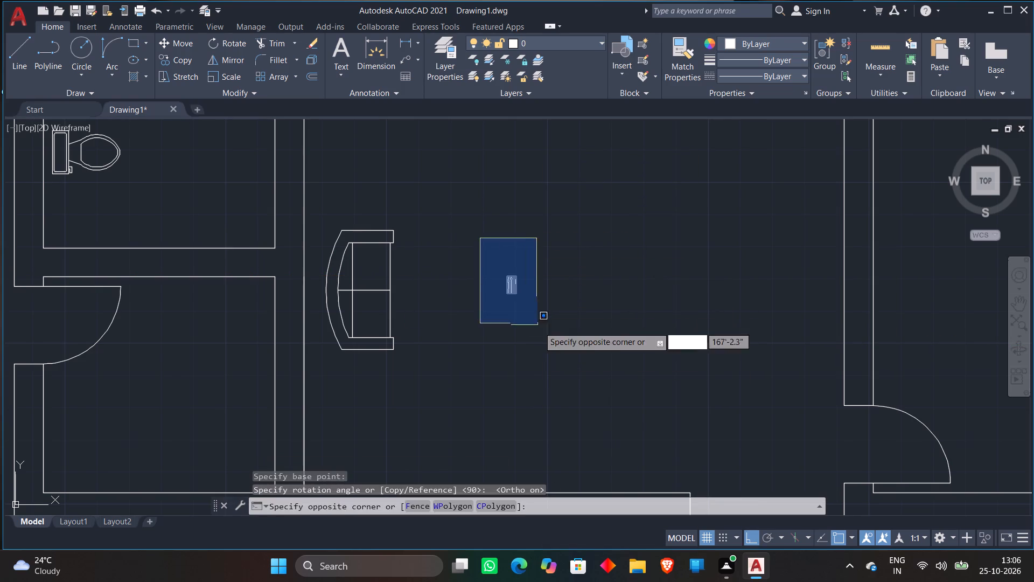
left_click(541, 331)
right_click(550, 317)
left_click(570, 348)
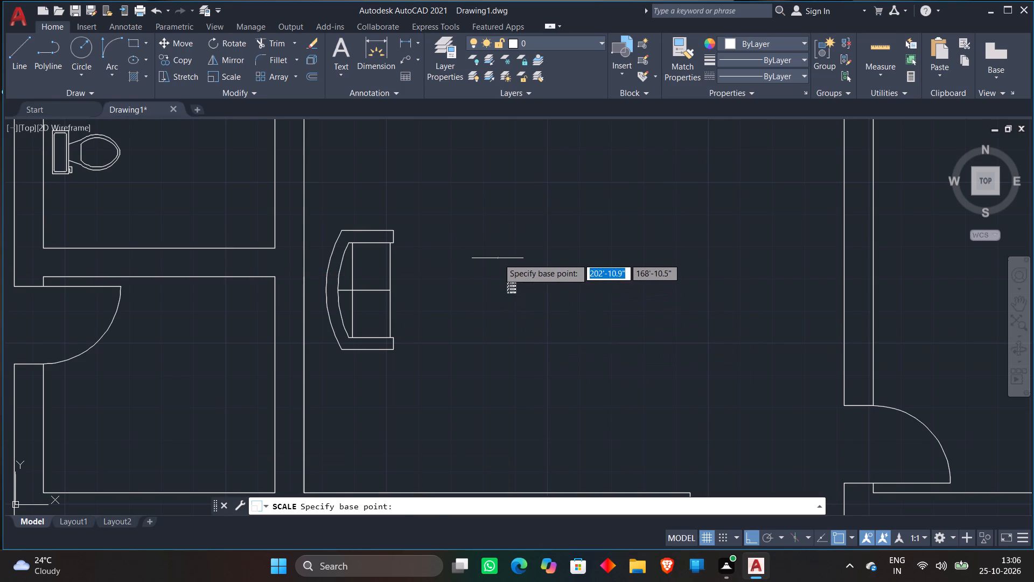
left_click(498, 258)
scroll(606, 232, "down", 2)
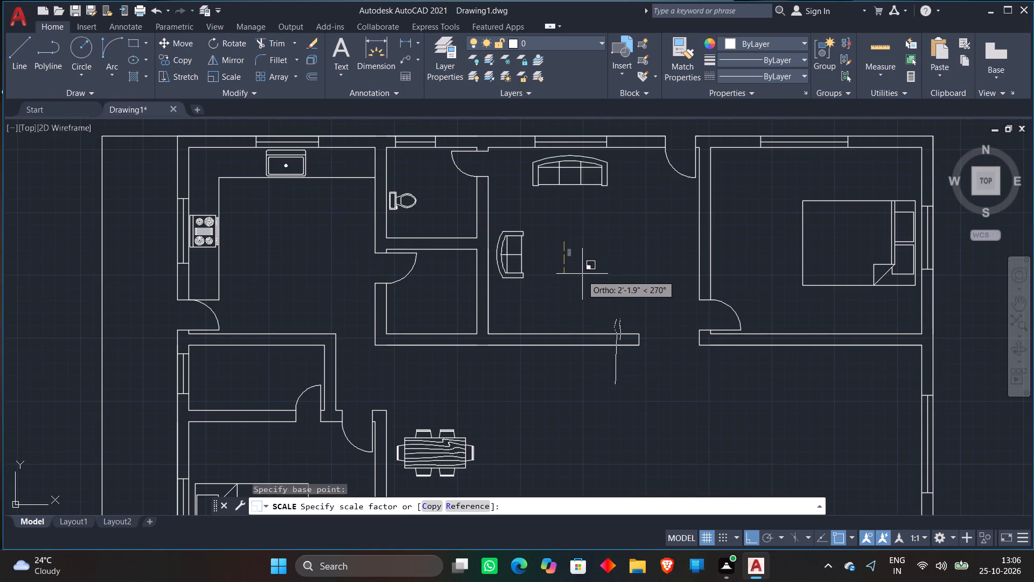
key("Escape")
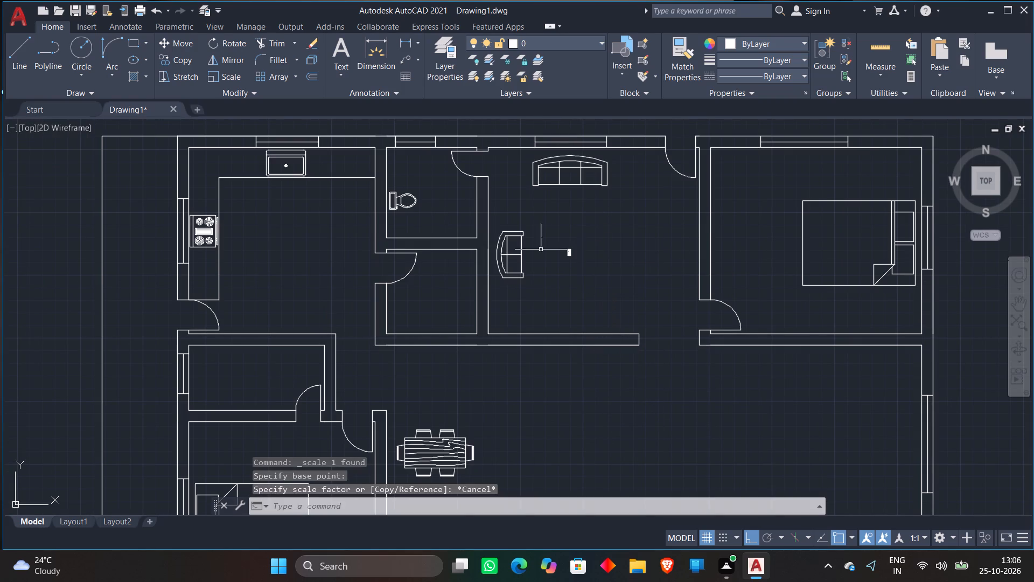
Scale up the tiny table block freehand to coffee-table size, in proportion to the two-seat sofa.
scroll(533, 235, "up", 2)
left_click(579, 242)
left_click(708, 338)
right_click(705, 318)
left_click(678, 325)
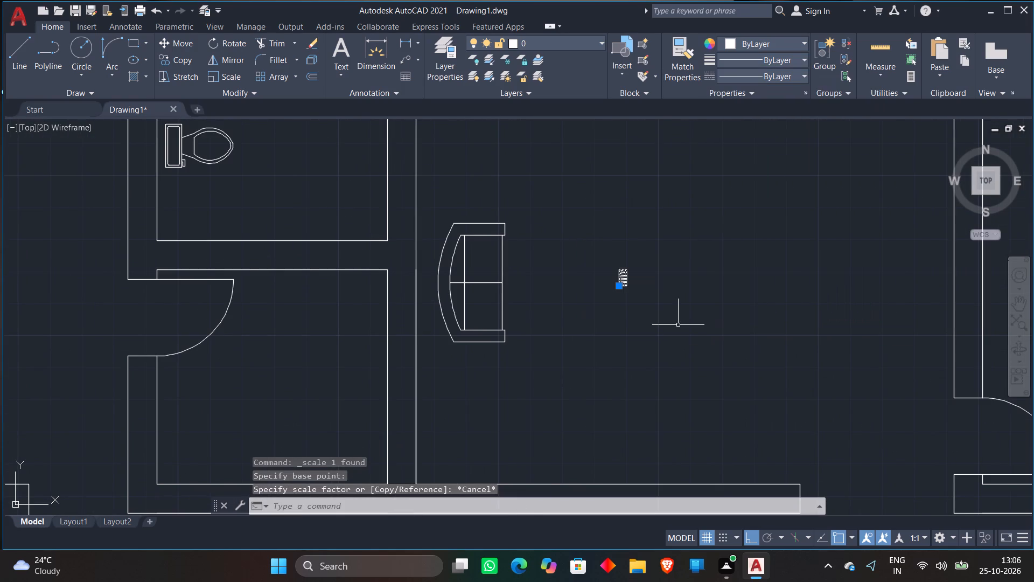
right_click(674, 314)
left_click(695, 349)
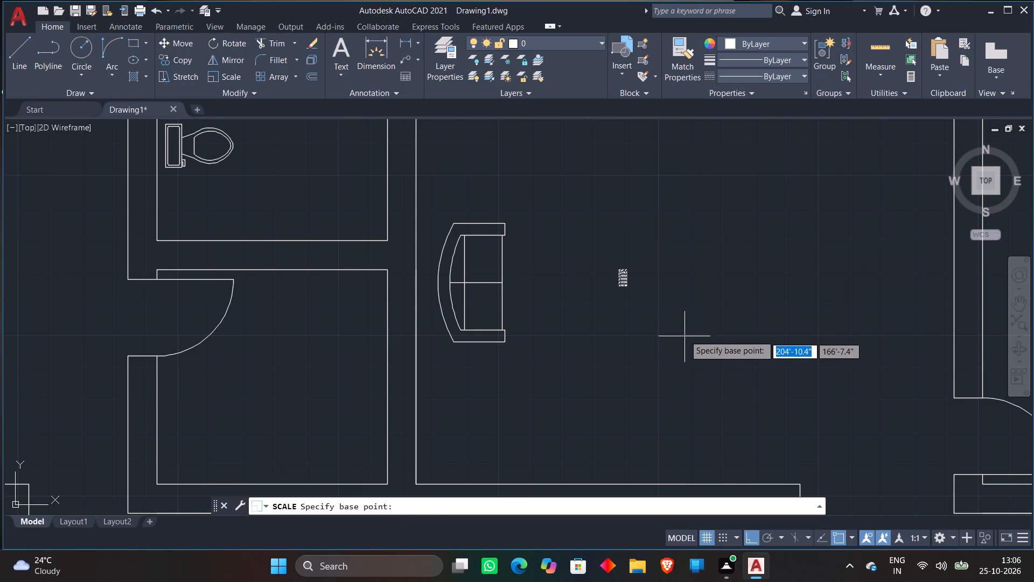
left_click(642, 255)
left_click(676, 240)
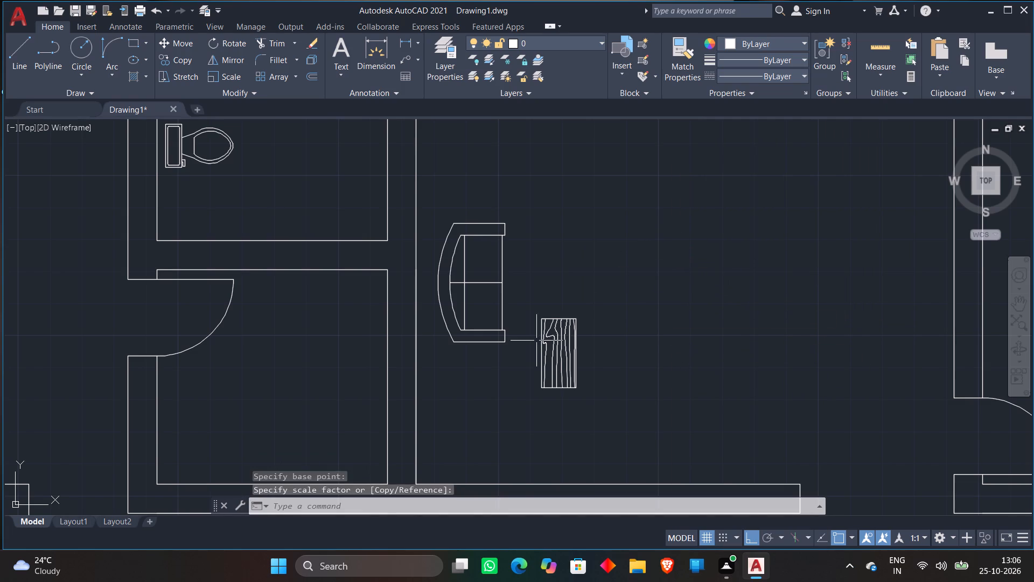
Move the enlarged coffee table so it sits centred in front of the two-seat sofa.
left_click(564, 338)
type("M")
key("space")
left_click(562, 355)
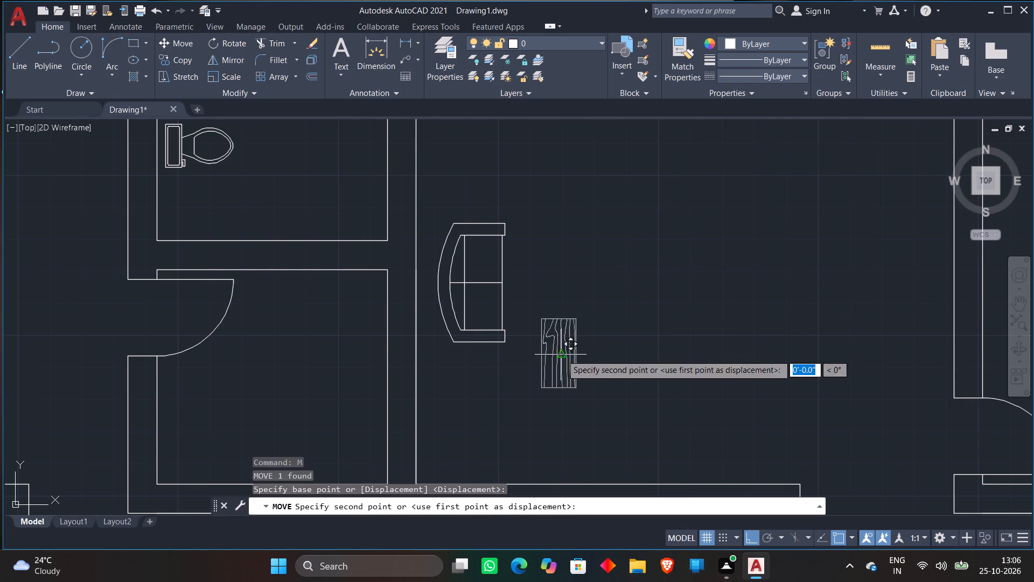
left_click(583, 285)
Copy the family lounge's three-seat sofa into the large room to the south, near its east wall window, with ortho off.
scroll(614, 277, "down", 3)
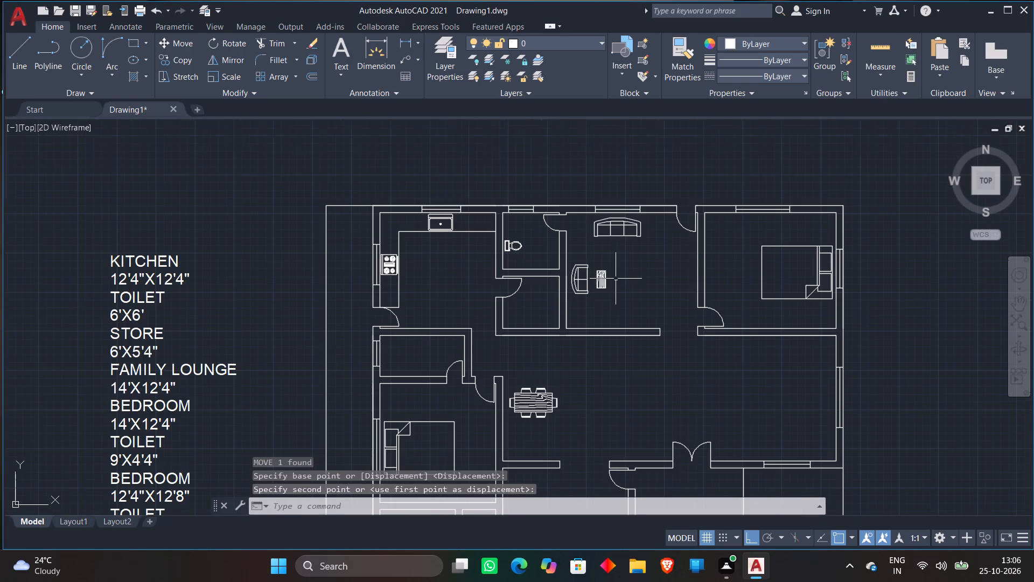
scroll(618, 275, "down", 1)
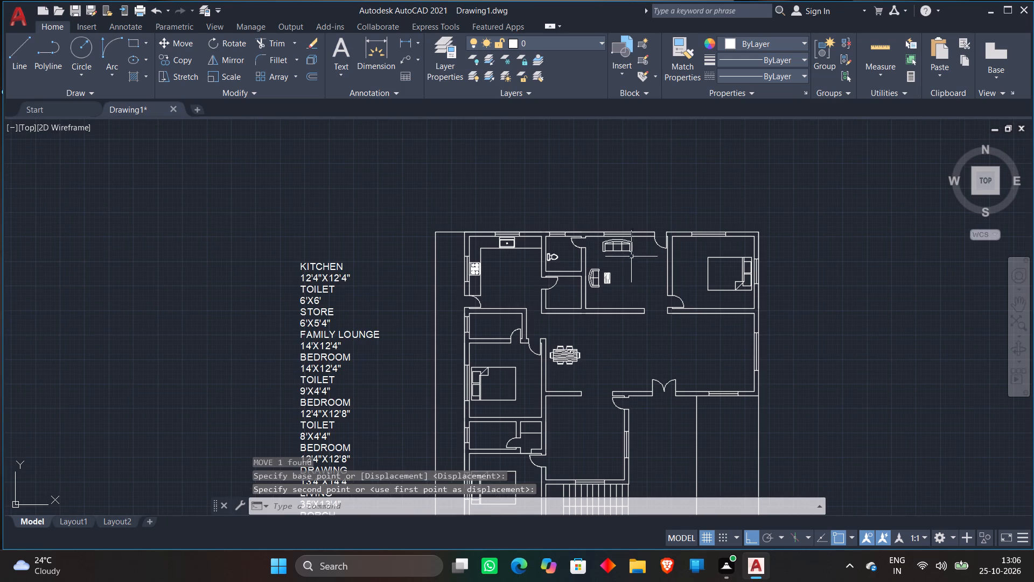
left_click(623, 248)
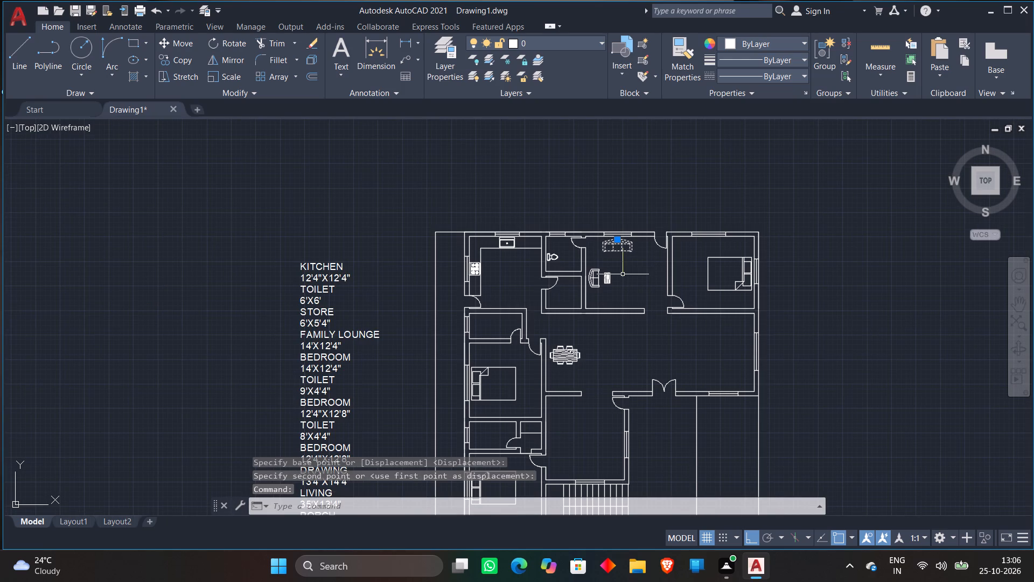
right_click(623, 274)
left_click(653, 331)
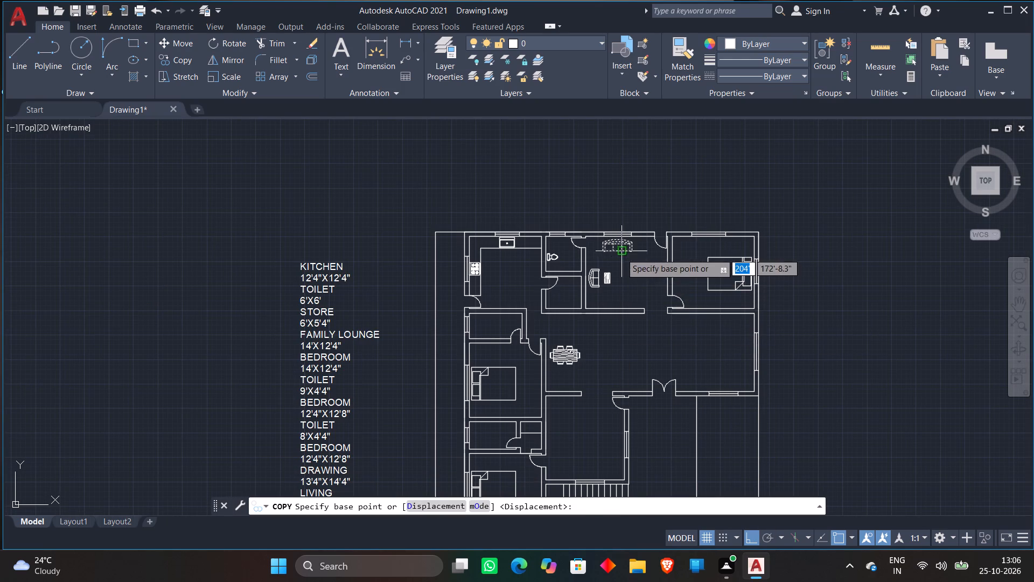
left_click(621, 253)
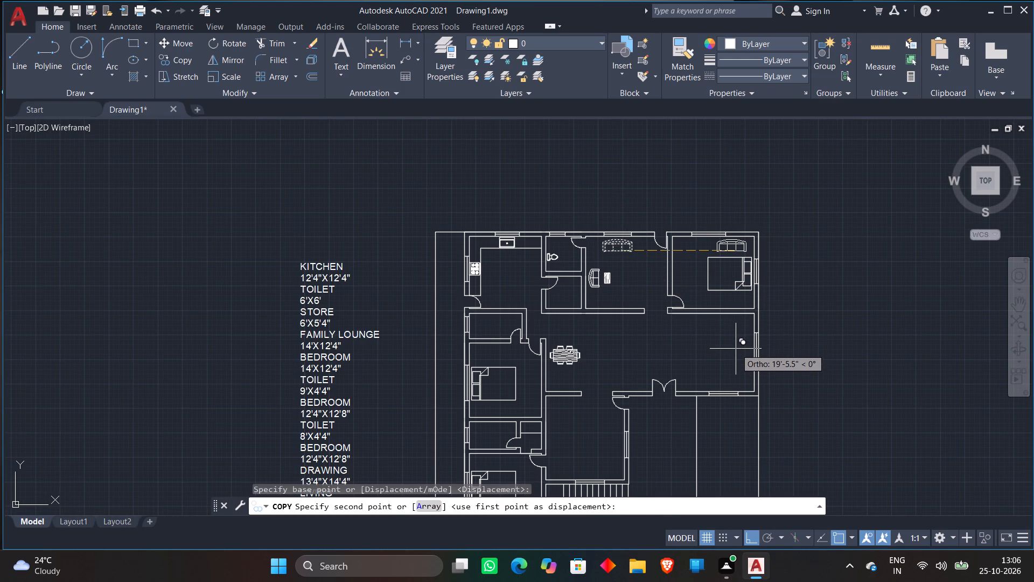
key("F8")
scroll(736, 348, "up", 3)
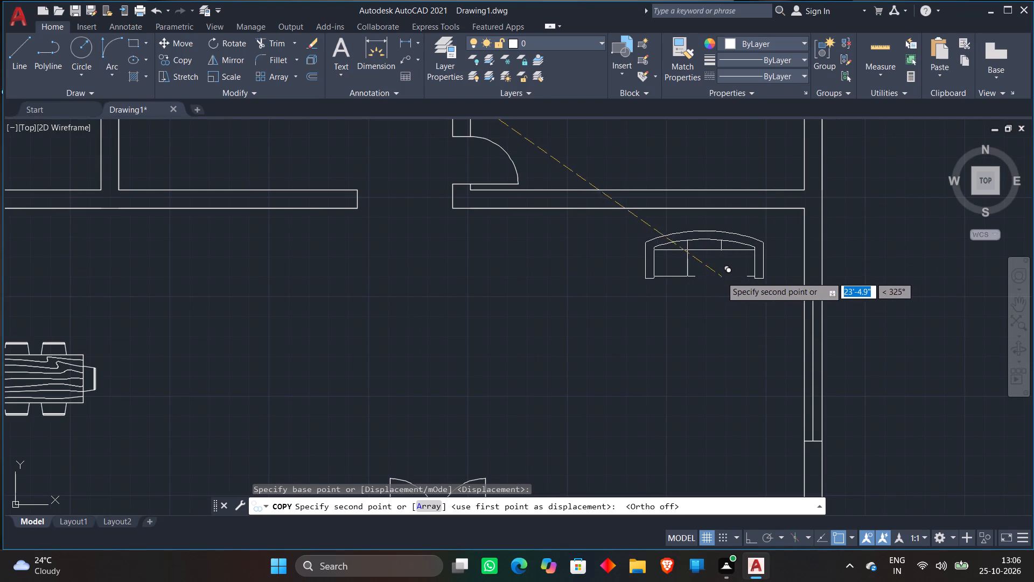
left_click(731, 369)
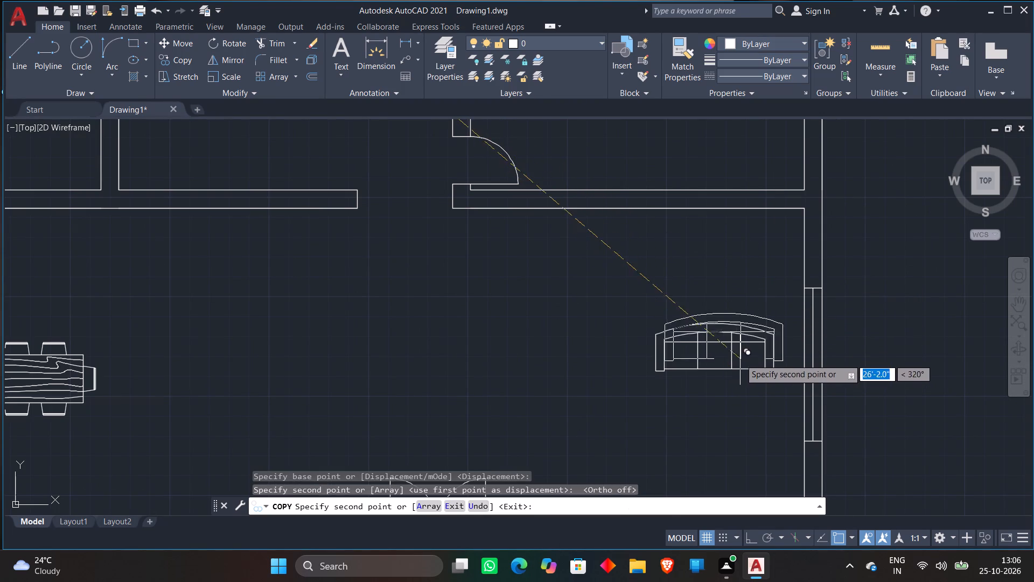
key("Escape")
Rotate the copied three-seat sofa with ortho on so its back faces east.
left_click(709, 366)
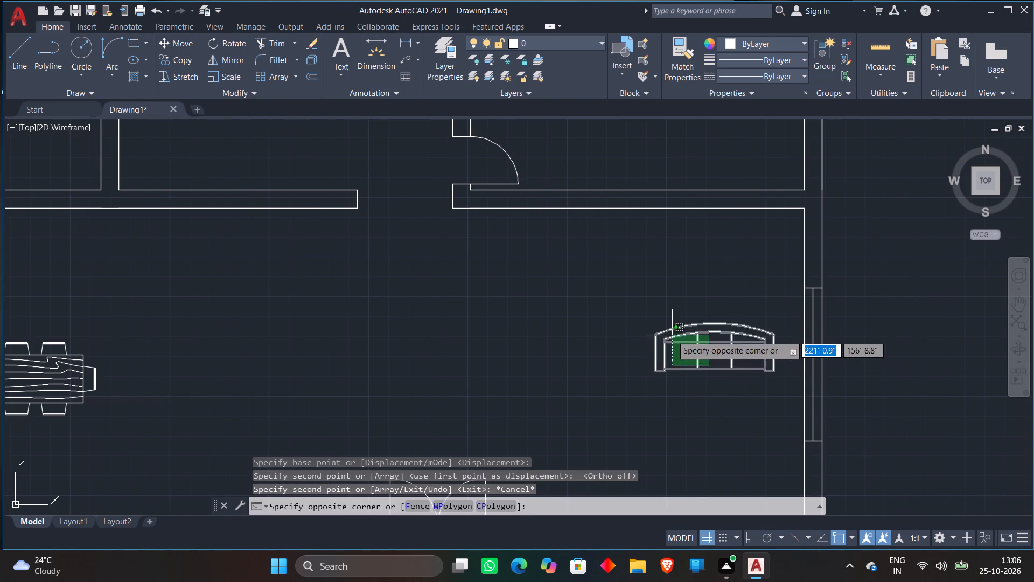
left_click(670, 335)
right_click(670, 334)
left_click(692, 363)
left_click(781, 402)
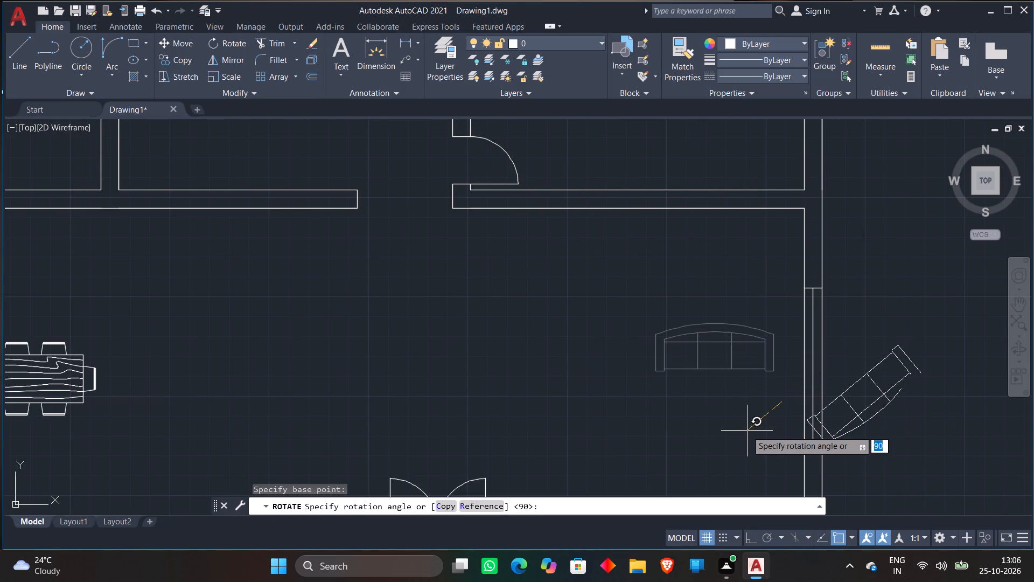
key("F8")
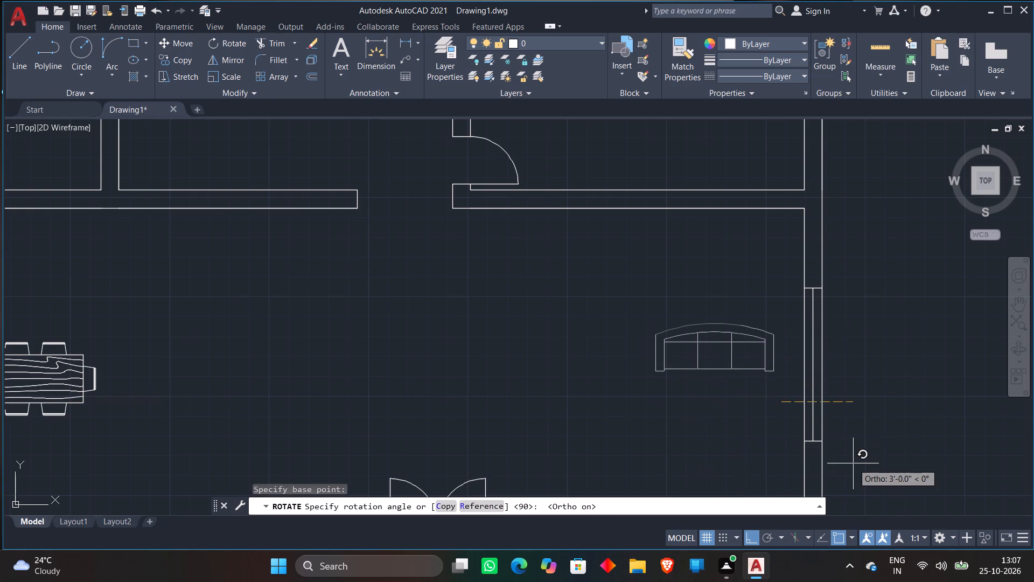
left_click(753, 477)
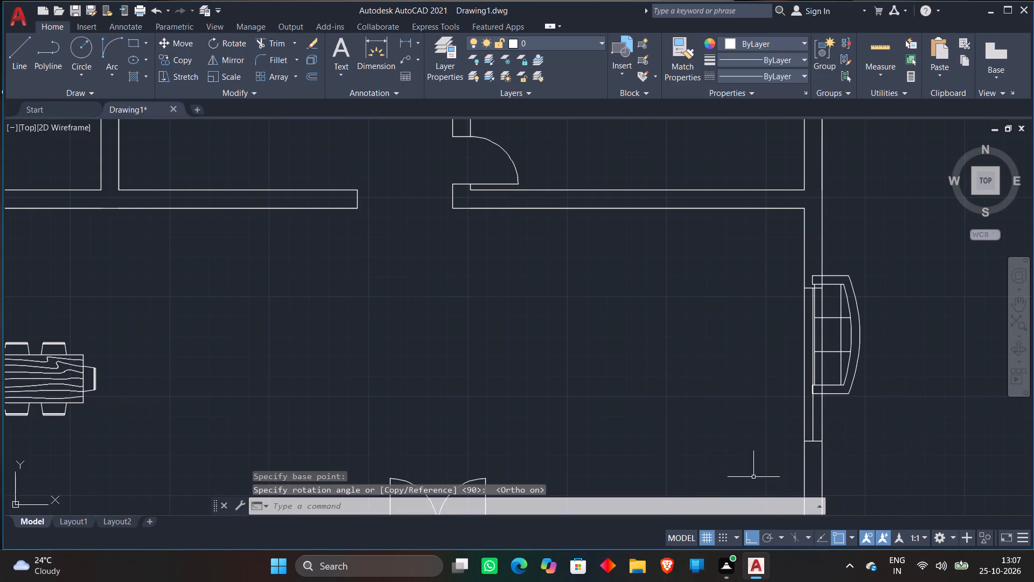
Move the rotated three-seat sofa inside the large room, just in front of the east wall window, with ortho off.
left_click(855, 325)
left_click(853, 325)
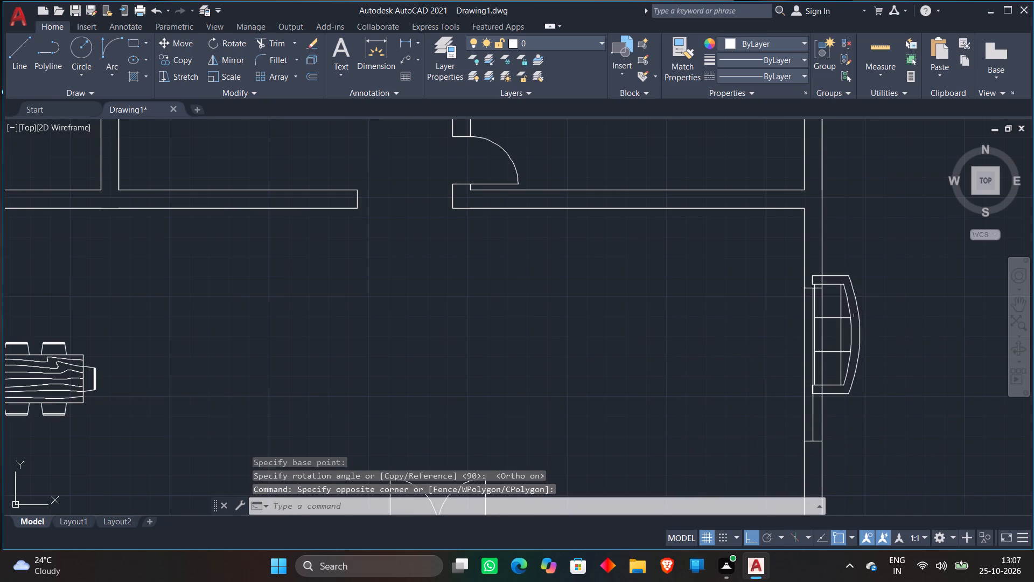
left_click(847, 315)
left_click(846, 313)
left_click(865, 307)
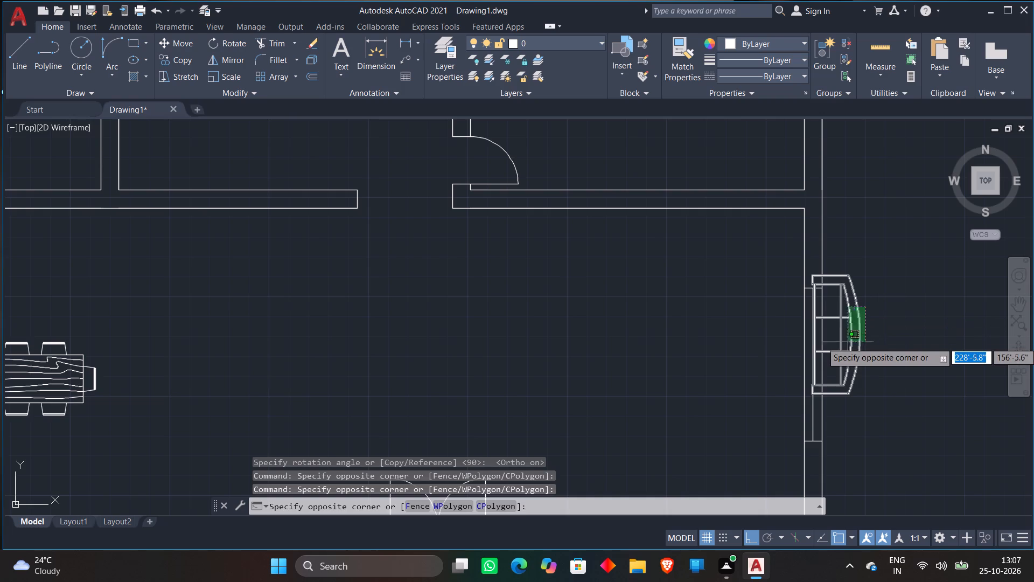
left_click(848, 342)
key("m")
key("space")
left_click(847, 341)
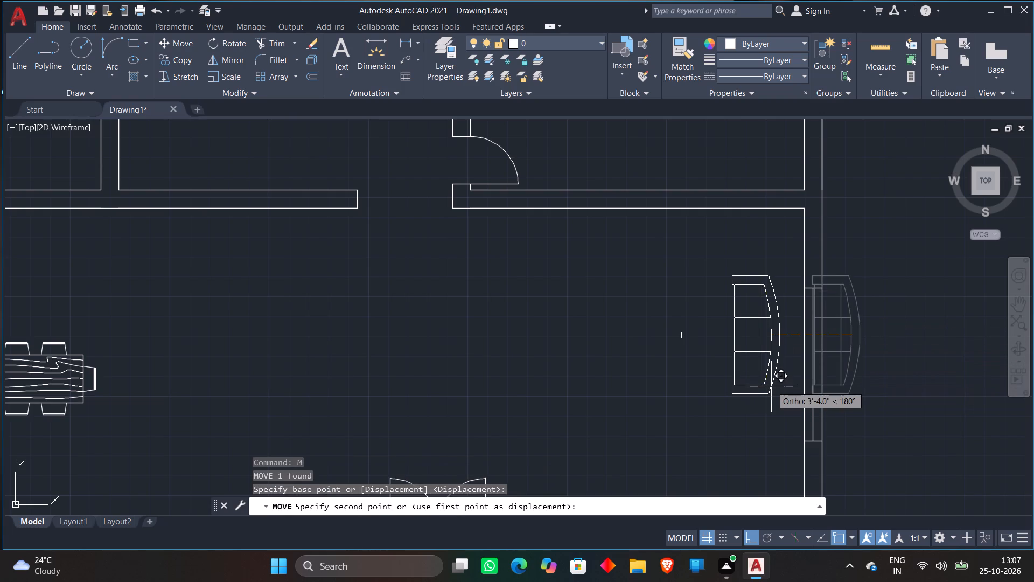
key("F8")
left_click(787, 368)
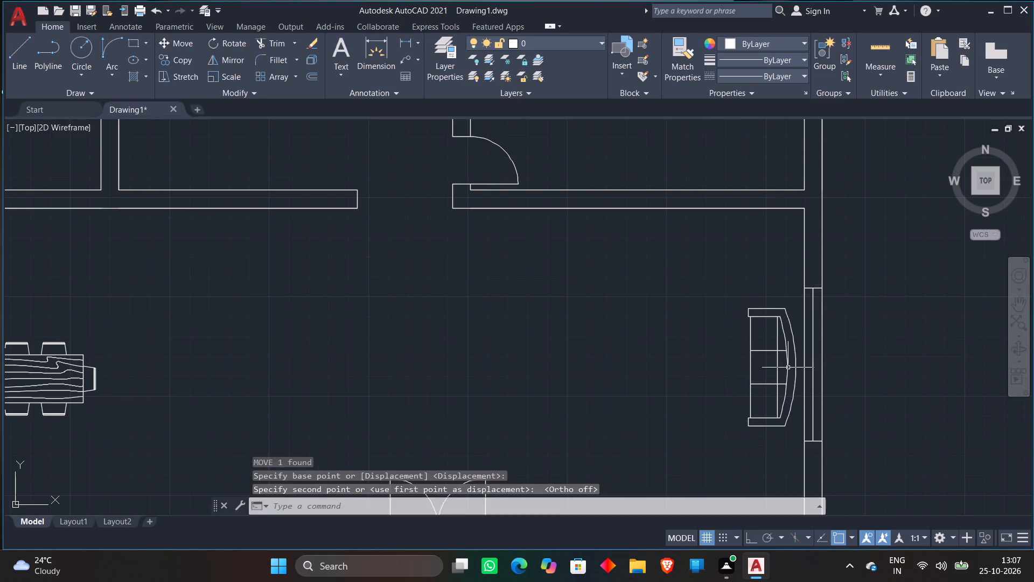
Copy the family lounge's two-seat sofa into the large room, north-west of the three-seat sofa by the east window.
scroll(653, 336, "down", 2)
left_click(449, 234)
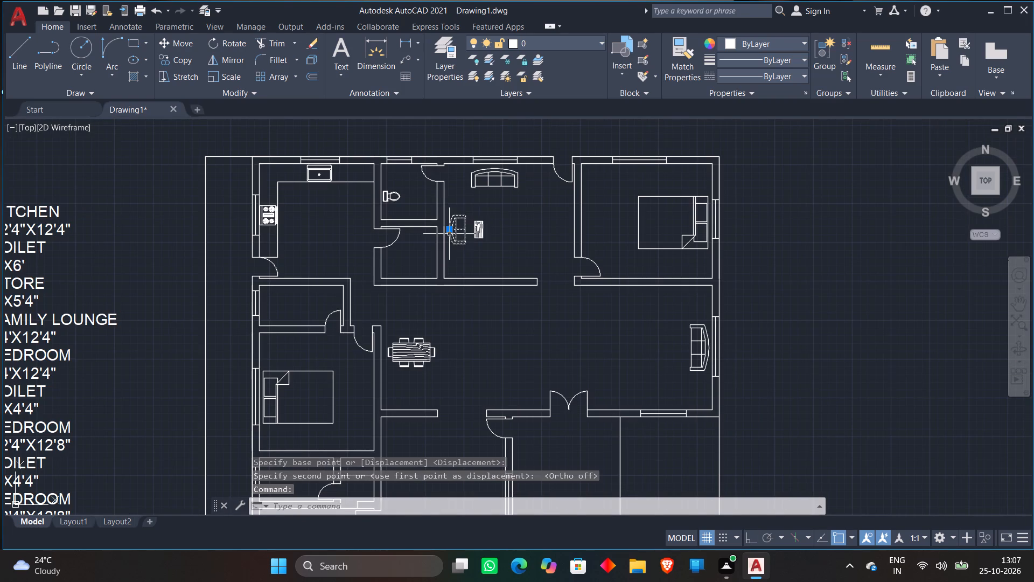
right_click_drag(557, 292, 557, 300)
left_click(578, 330)
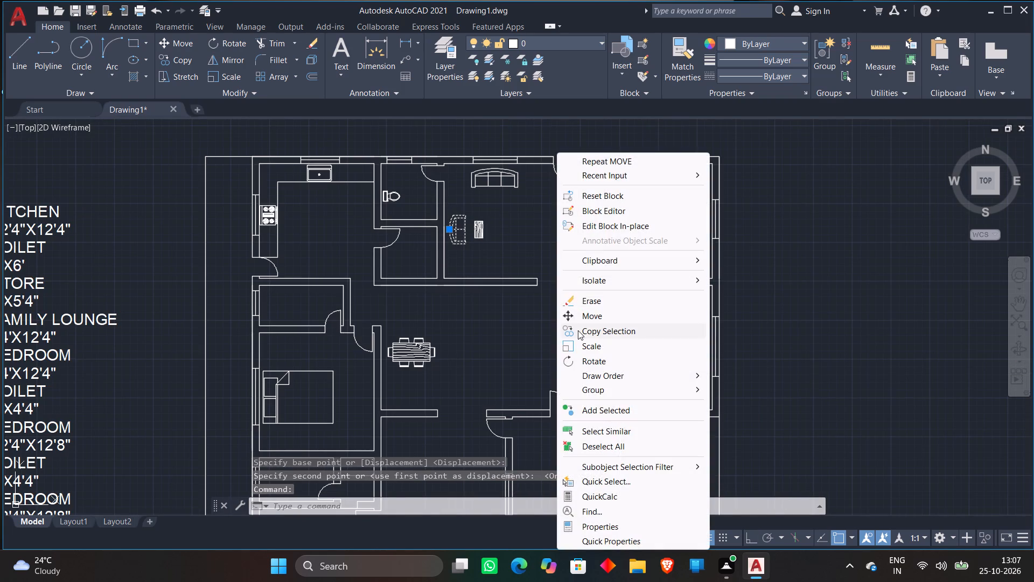
left_click(459, 241)
left_click(652, 325)
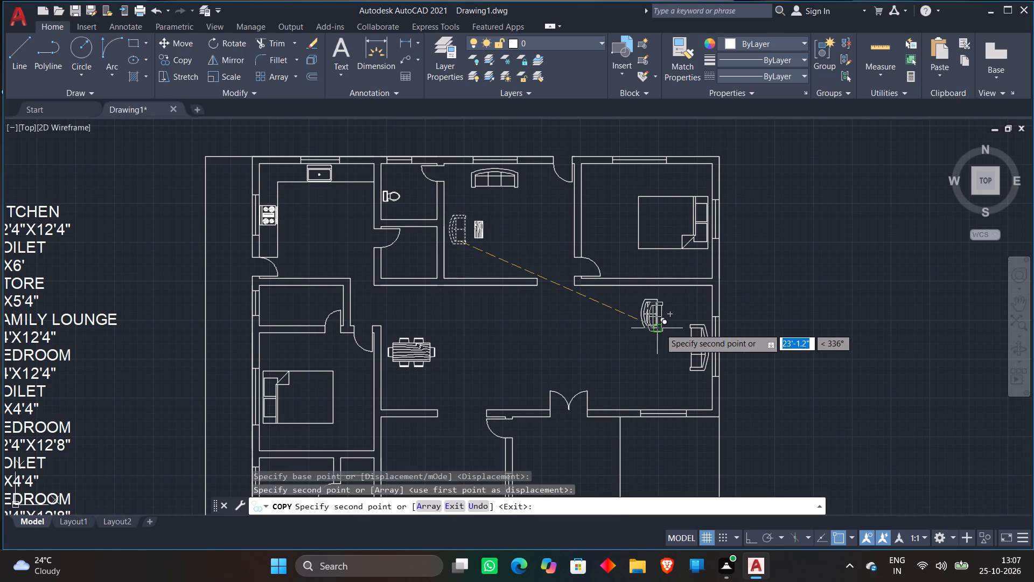
key("space")
scroll(659, 329, "up", 2)
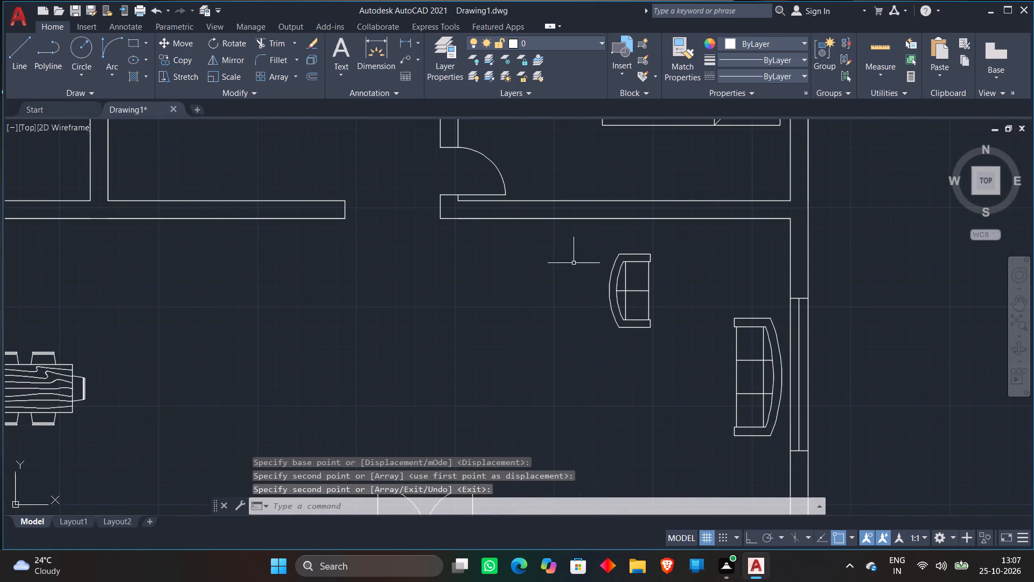
Rotate the large room's copied two-seat sofa with ortho on so its back faces north.
left_click(579, 246)
left_click(675, 345)
right_click(679, 347)
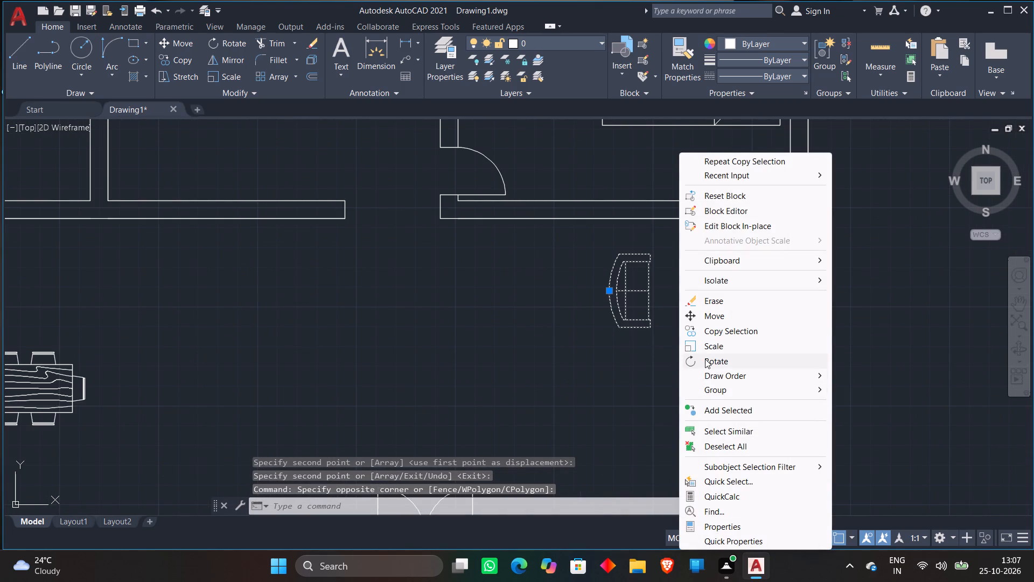
left_click(705, 359)
left_click(667, 353)
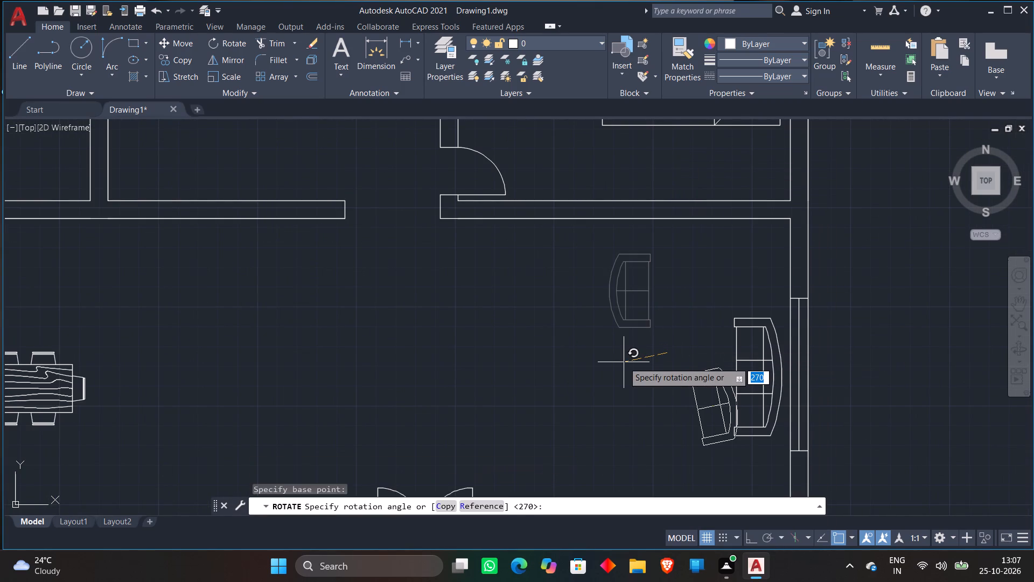
key("F8")
left_click(666, 365)
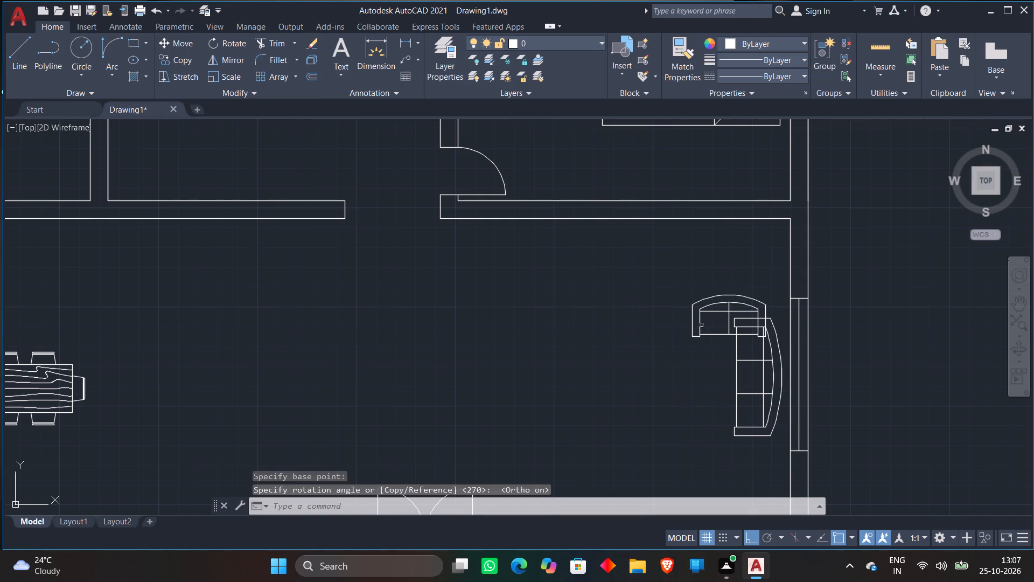
Move the rotated two-seat sofa about 2'-9" north-west, clear of the three-seat sofa, with ortho off.
left_click(693, 328)
key("m")
key("space")
left_click(693, 342)
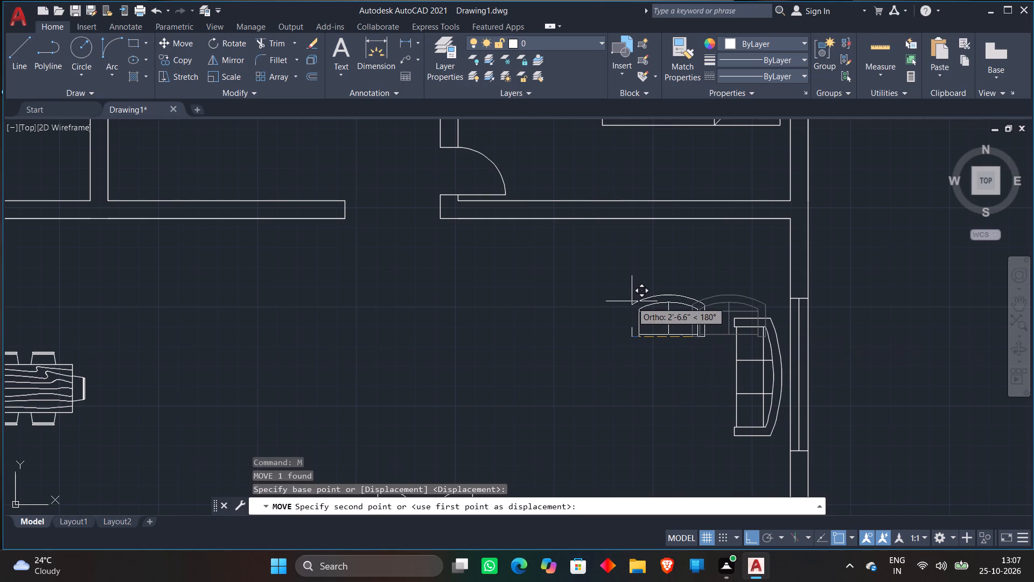
key("F8")
scroll(640, 301, "up", 1)
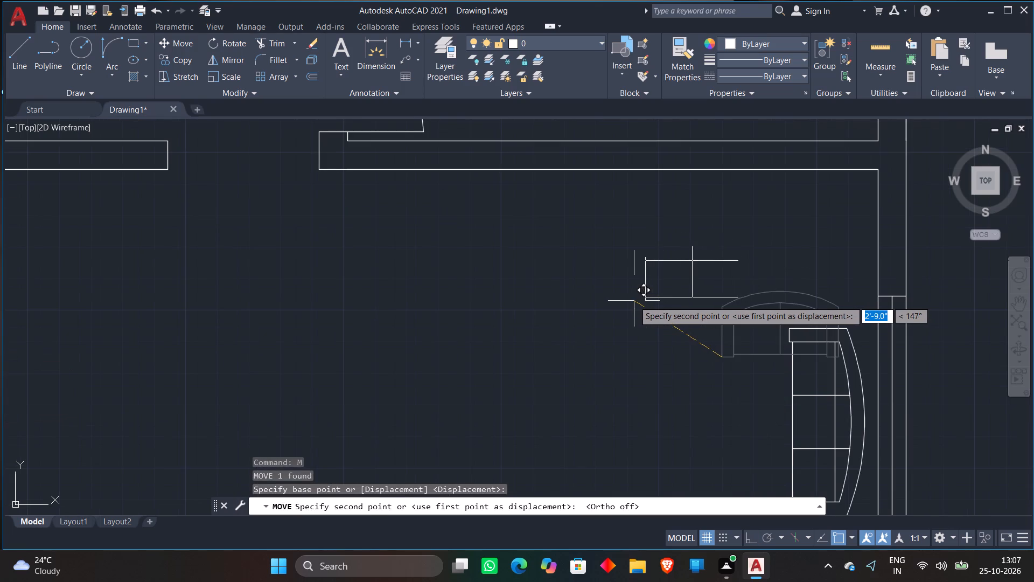
left_click(634, 301)
Copy the family lounge's wooden coffee table into the large room, south of the two-seat sofa and west of the three-seat sofa.
scroll(604, 312, "down", 3)
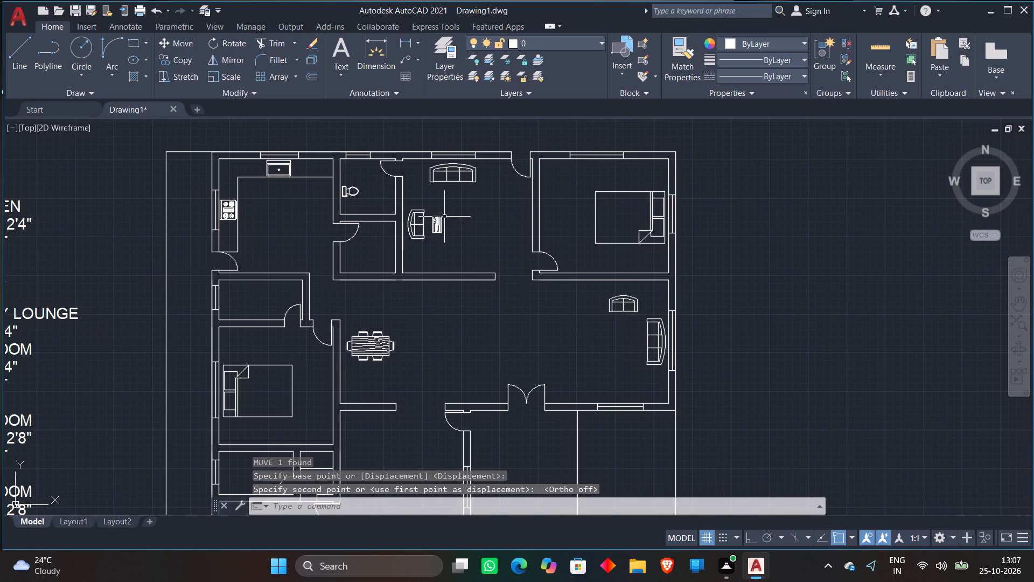
left_click(439, 222)
right_click(442, 222)
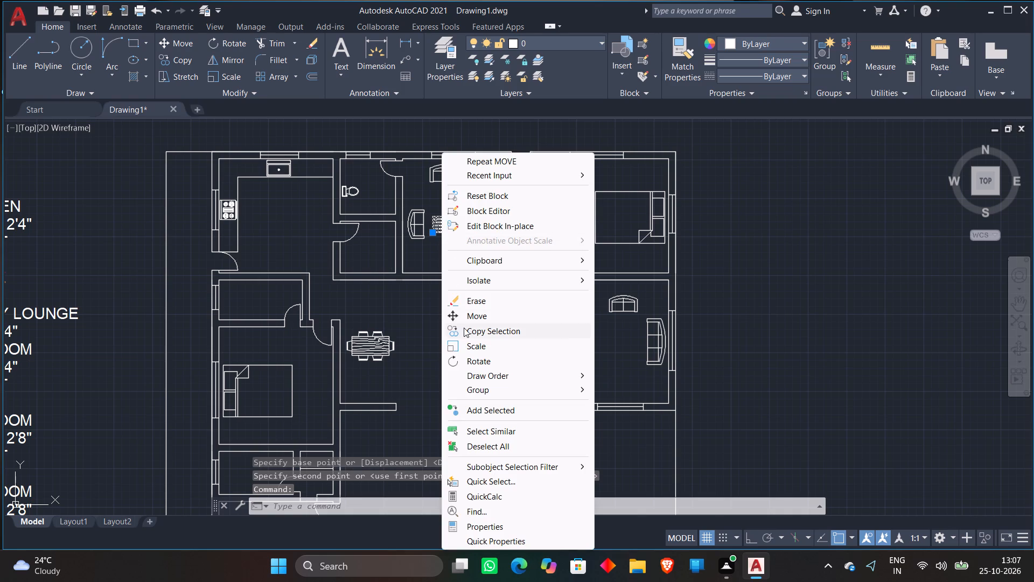
left_click(464, 328)
left_click(448, 225)
scroll(635, 332, "up", 2)
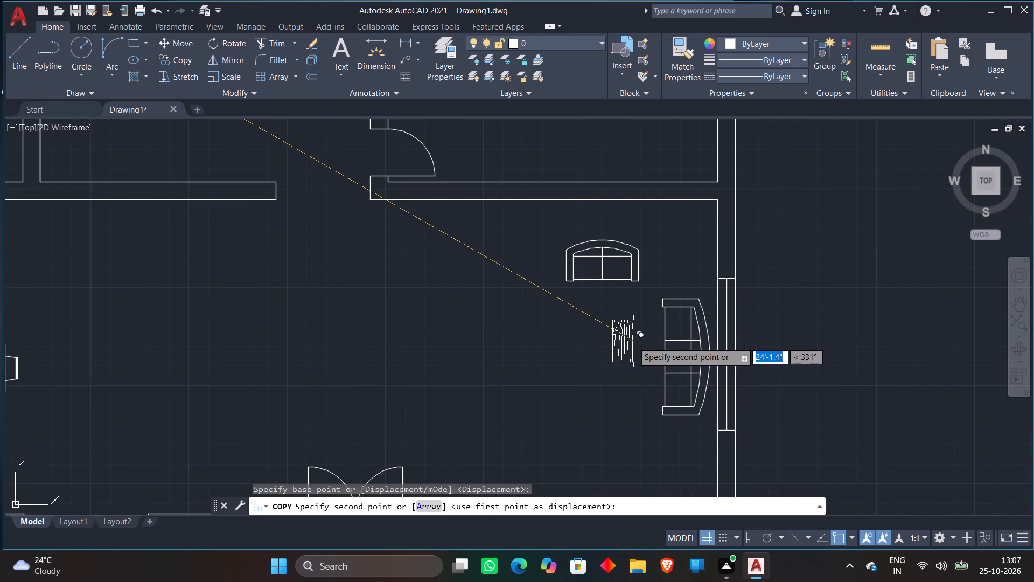
left_click(620, 352)
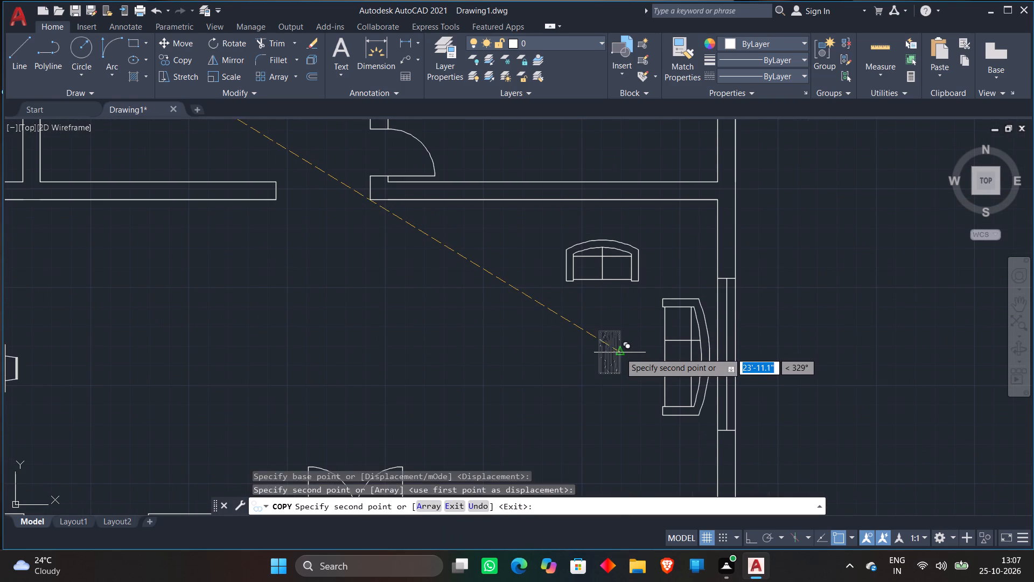
key("space")
Scale up the copied coffee table in the large room freehand, from a base point just north-east of it.
left_click(582, 315)
left_click(633, 393)
right_click(631, 390)
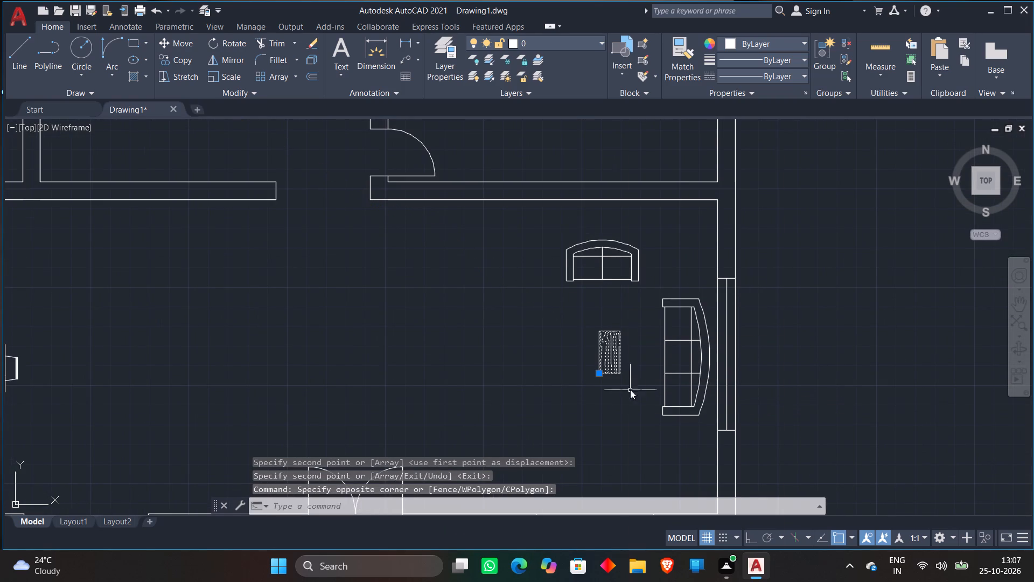
left_click(648, 341)
scroll(624, 326, "up", 1)
left_click(624, 326)
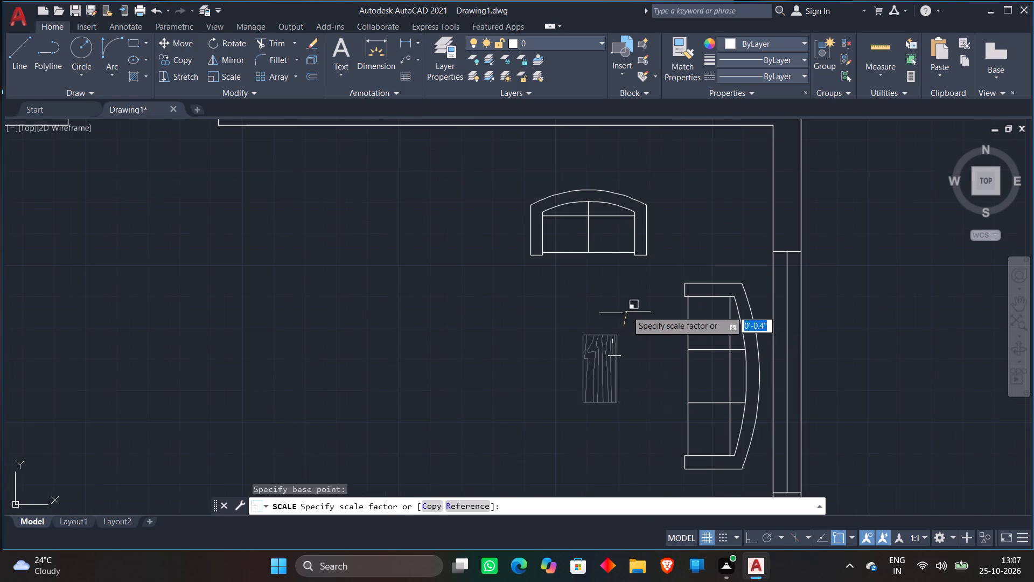
left_click(651, 287)
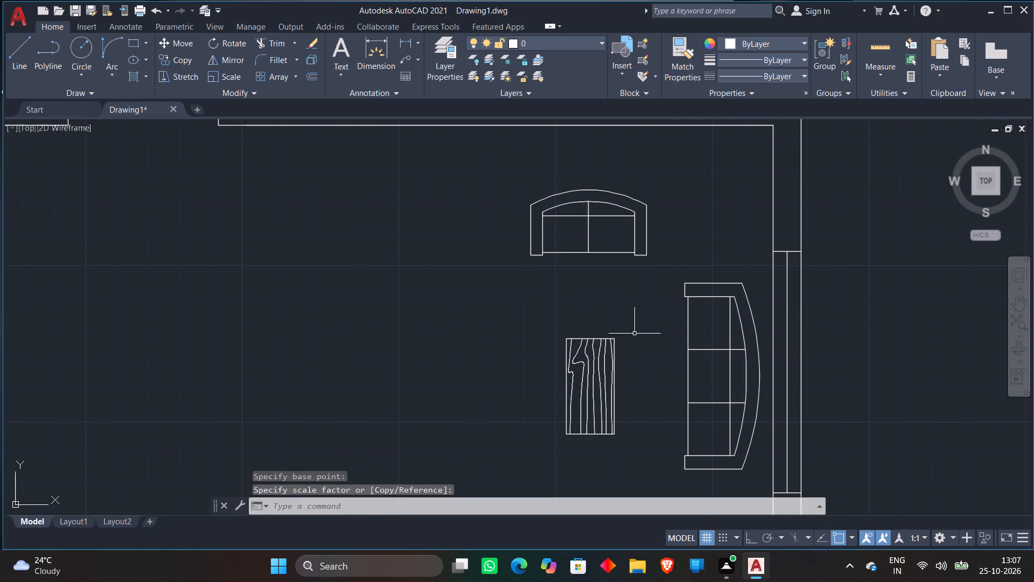
Move the enlarged coffee table slightly east, closer to the large room's three-seat sofa.
left_click(602, 364)
left_click(533, 372)
key("m")
key("space")
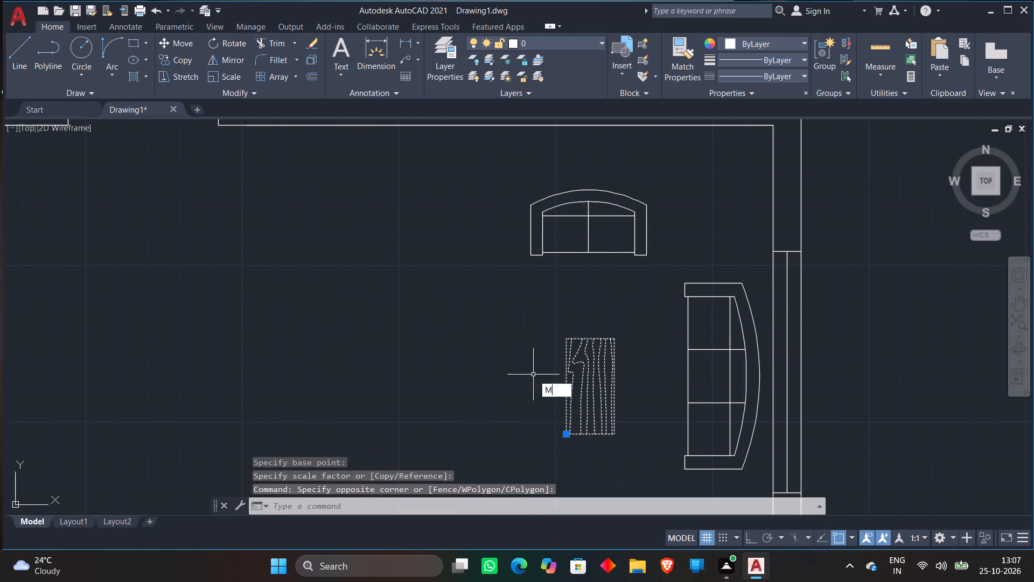
left_click(578, 382)
left_click(607, 374)
Copy the large room's three-seat sofa into the room north of the staircase, in front of its east wall window.
scroll(603, 327, "down", 2)
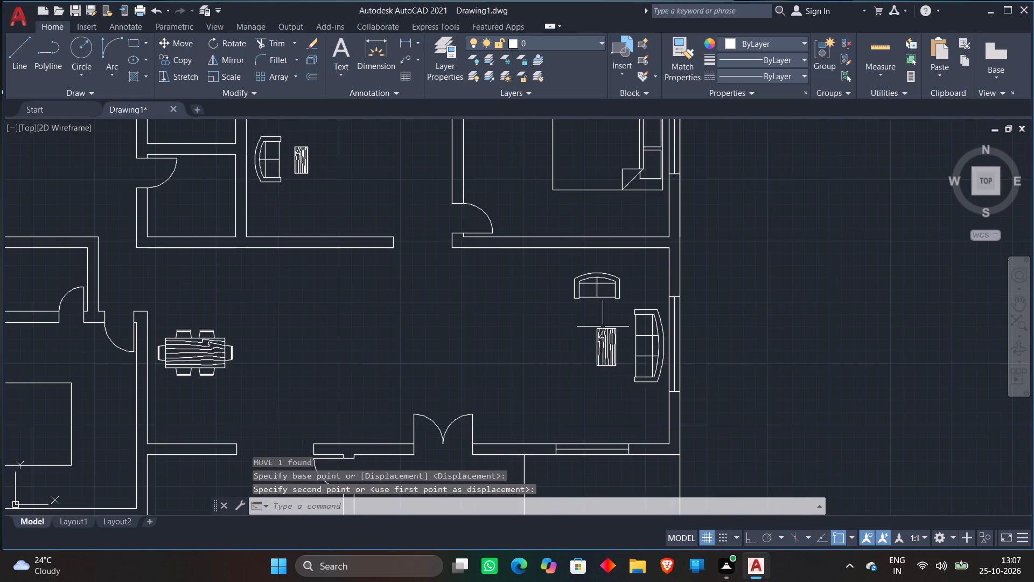
scroll(603, 327, "down", 3)
middle_click_drag(554, 331, 555, 316)
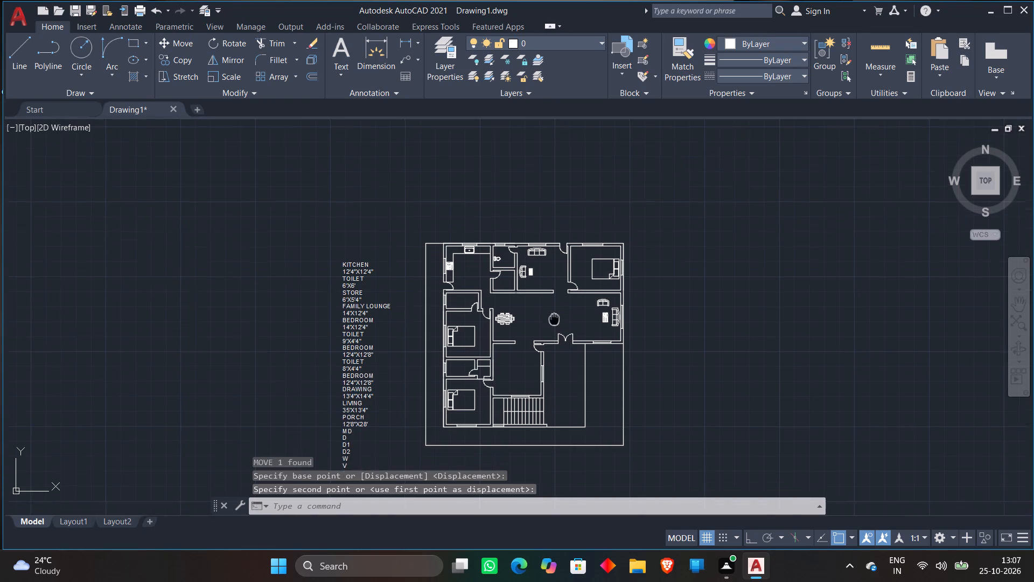
middle_click_drag(555, 316, 567, 296)
scroll(600, 281, "up", 2)
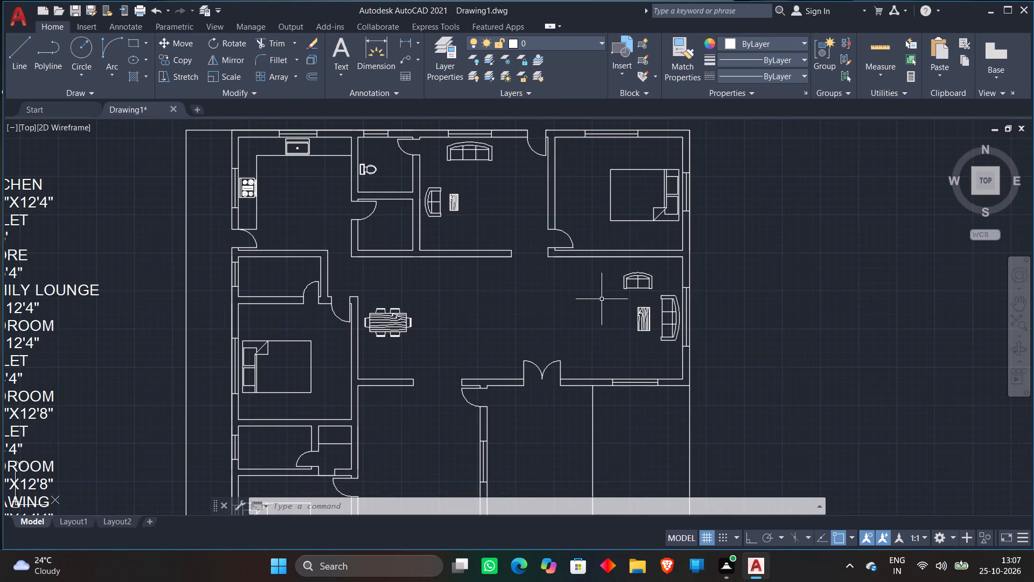
middle_click_drag(602, 299, 610, 237)
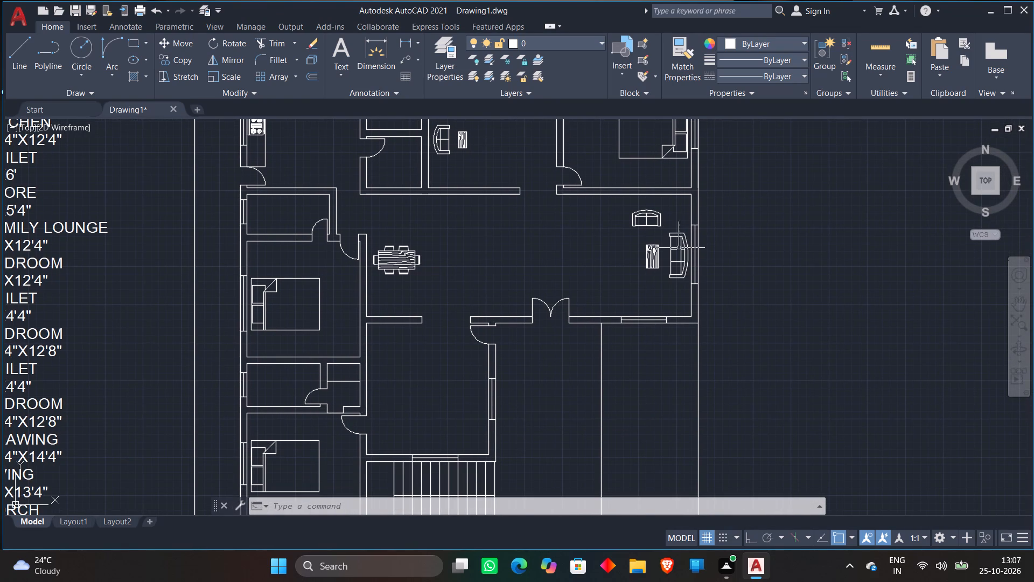
left_click(679, 248)
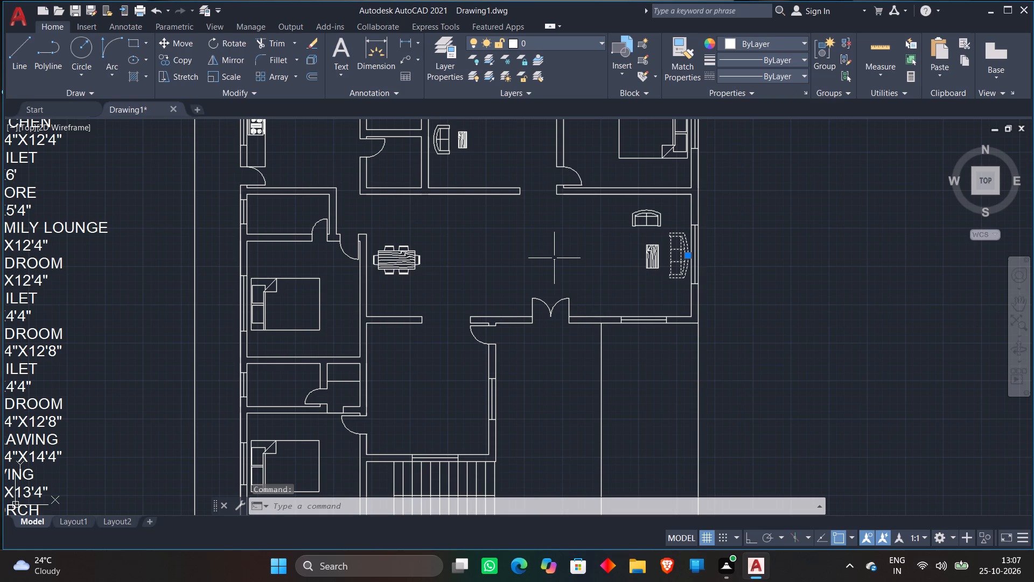
right_click(554, 258)
left_click(589, 328)
left_click(630, 246)
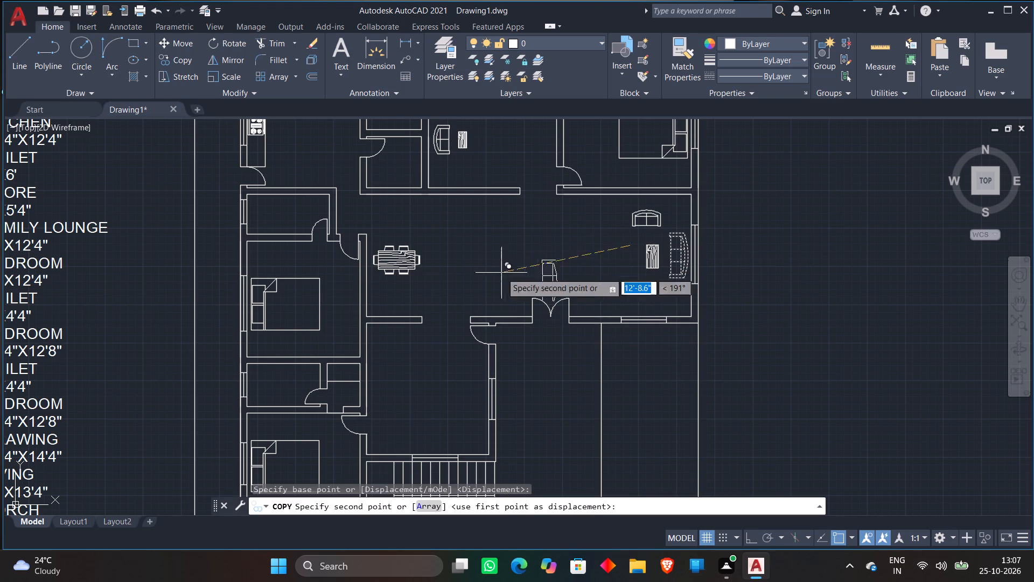
middle_click_drag(411, 370, 394, 309)
scroll(415, 332, "up", 1)
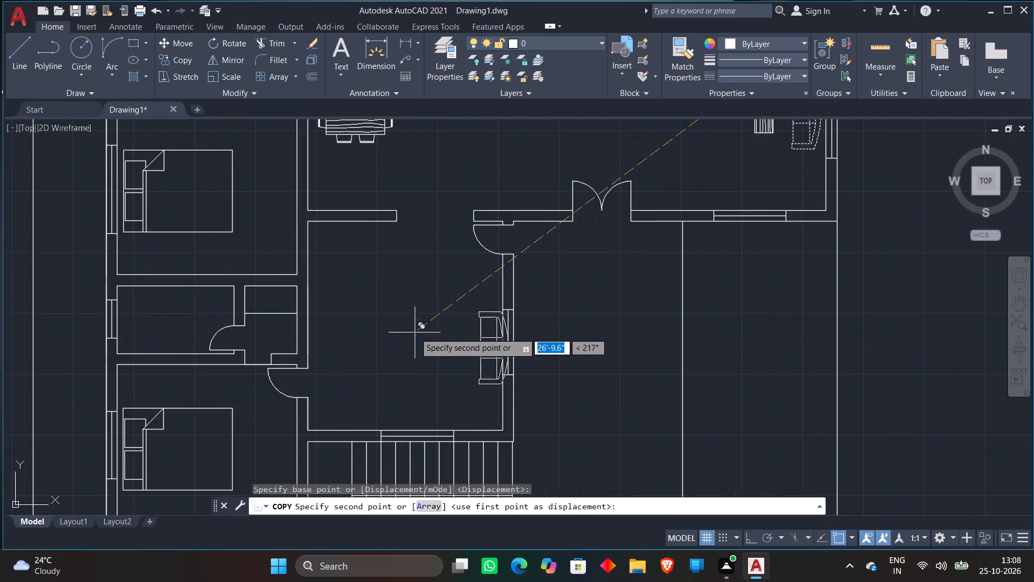
scroll(415, 332, "up", 1)
middle_click_drag(383, 335, 378, 290)
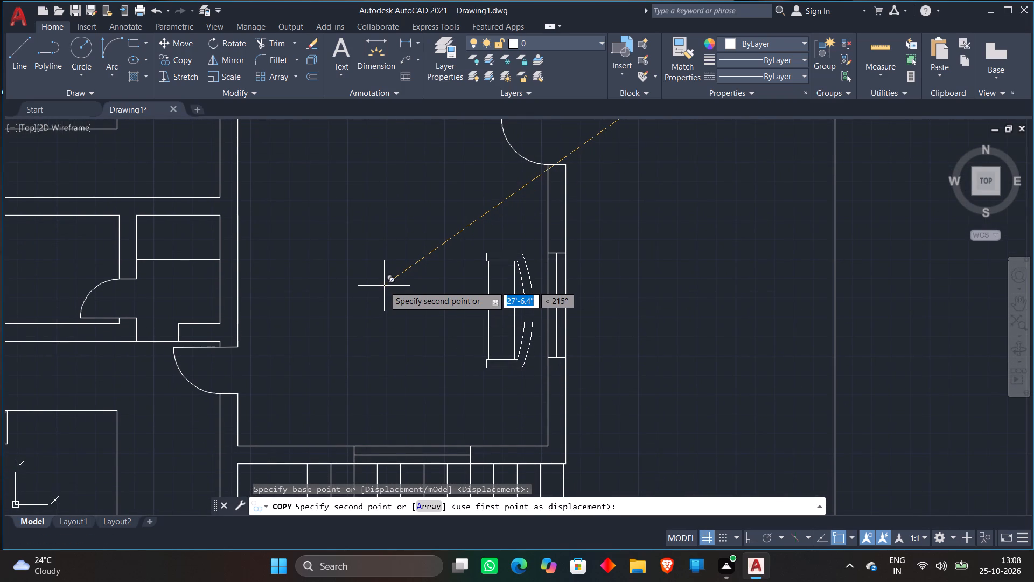
left_click(384, 286)
scroll(384, 286, "down", 3)
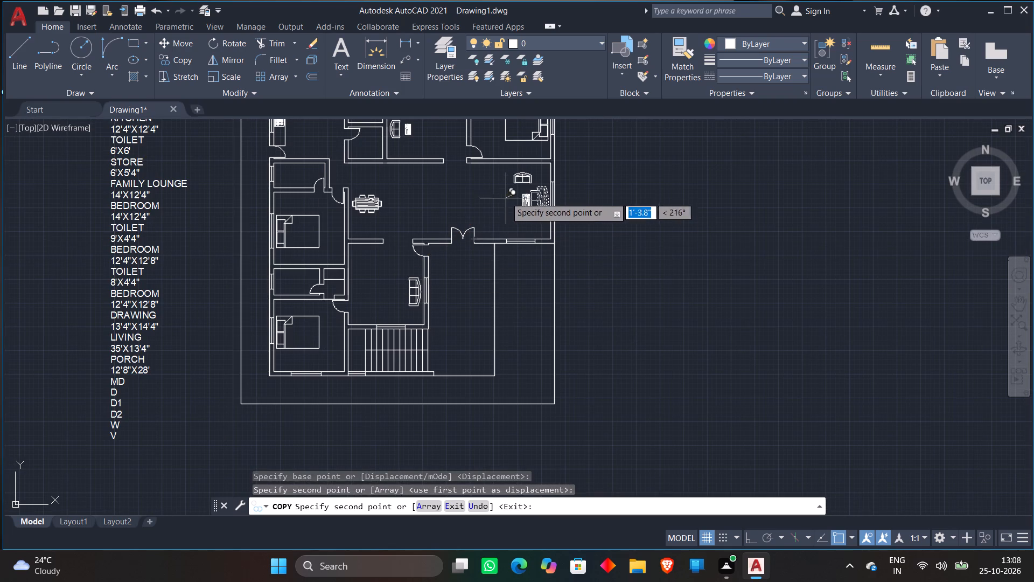
key("space")
Copy the large room's two-seat sofa into the room north of the staircase, west of the three-seat sofa there.
left_click(515, 181)
right_click(469, 186)
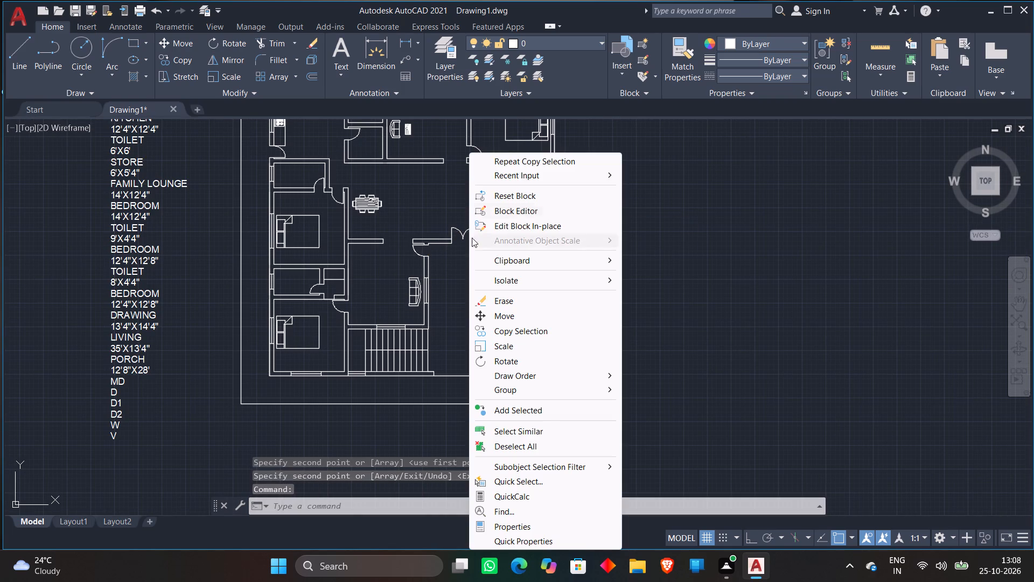
left_click(480, 332)
left_click(501, 194)
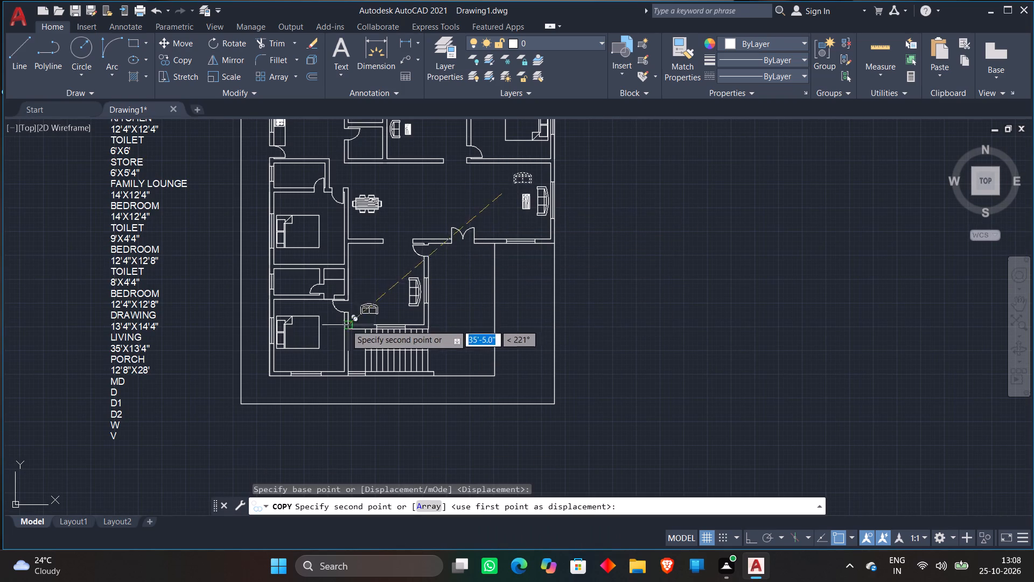
scroll(371, 325, "up", 3)
left_click(353, 285)
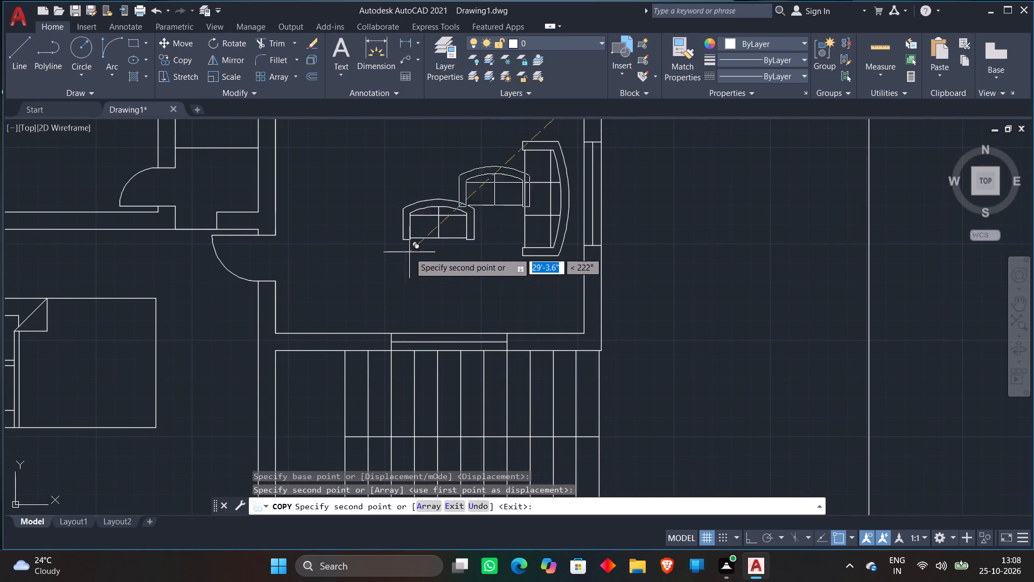
key("space")
Rotate the copied two-seat sofa in the room north of the staircase with ortho on so its back faces south.
left_click(480, 272)
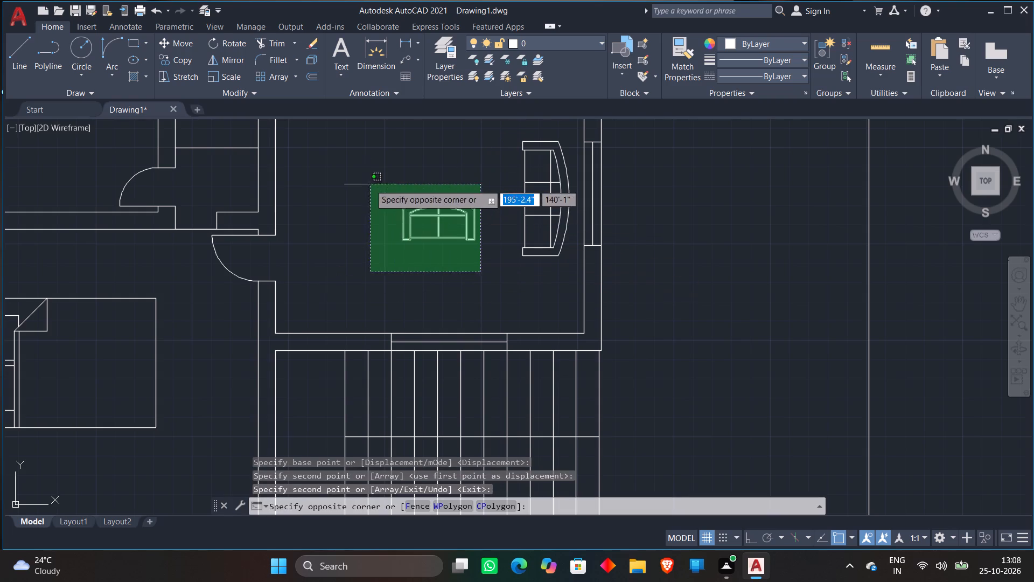
left_click(370, 184)
right_click(365, 200)
left_click(396, 358)
left_click(470, 220)
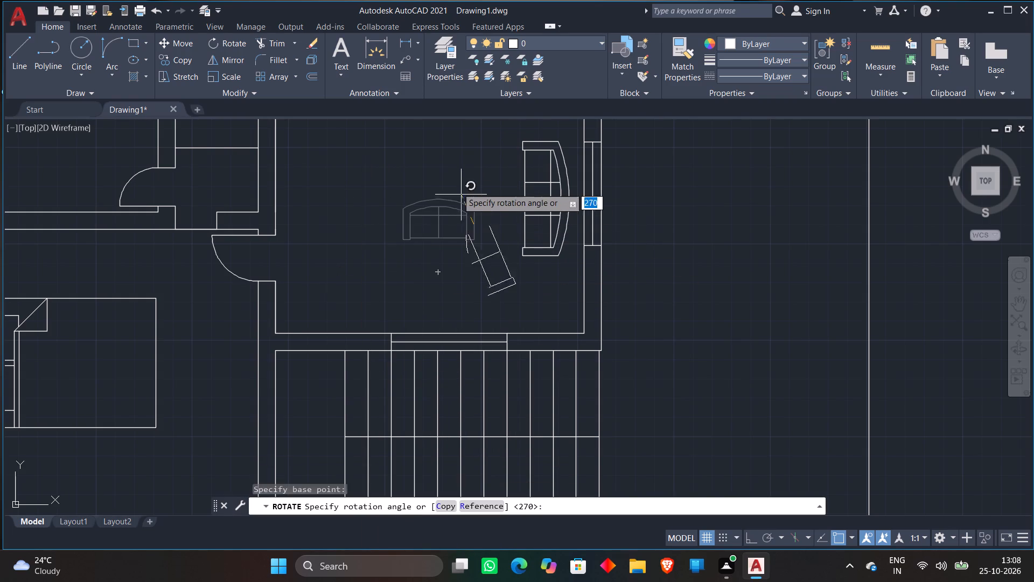
key("F8")
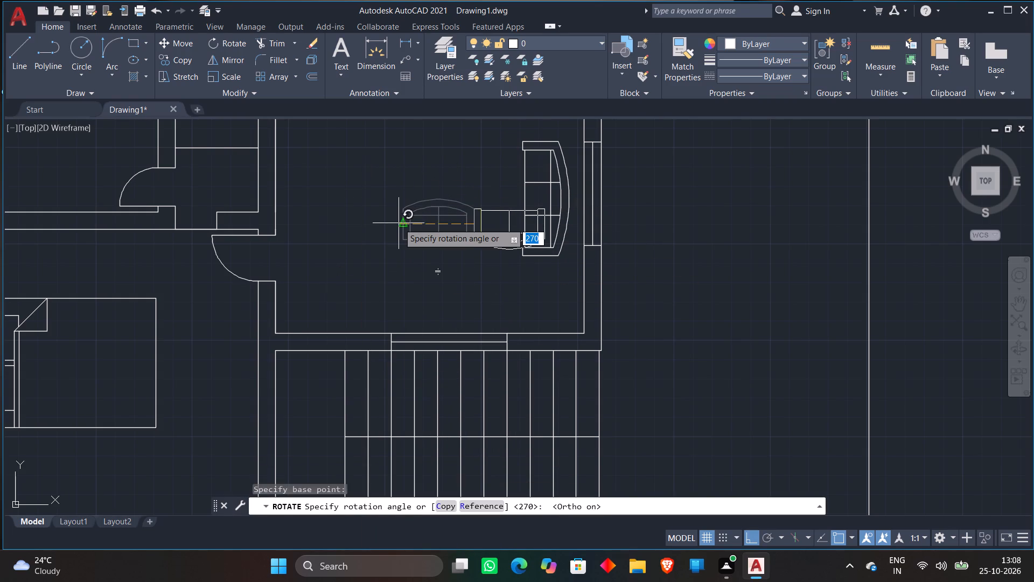
left_click(399, 223)
Move the rotated two-seat sofa about 3'-4.5" south-west, in front of the room's south wall window, with ortho off.
left_click(481, 226)
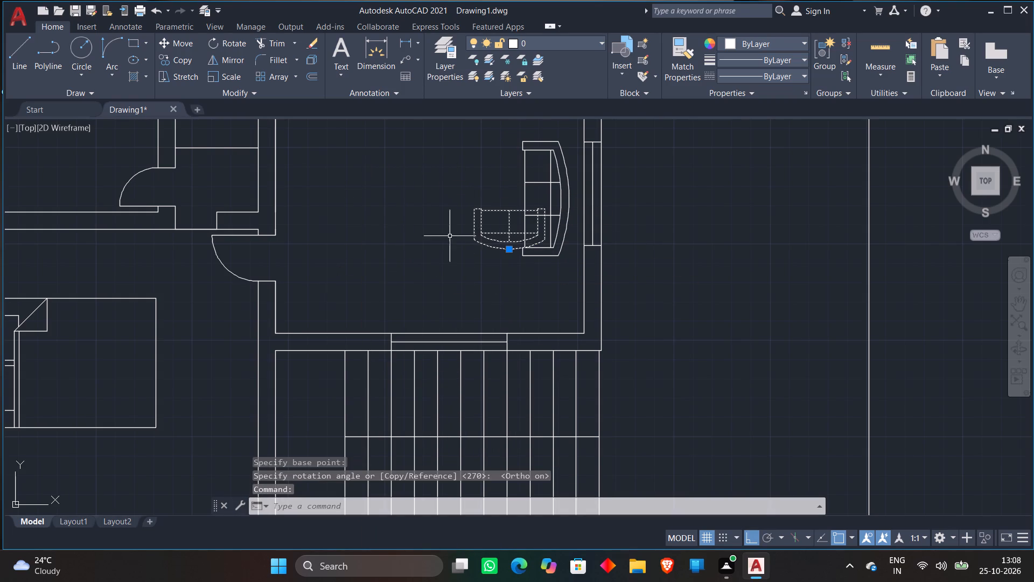
key("m")
key("space")
left_click(485, 242)
key("F8")
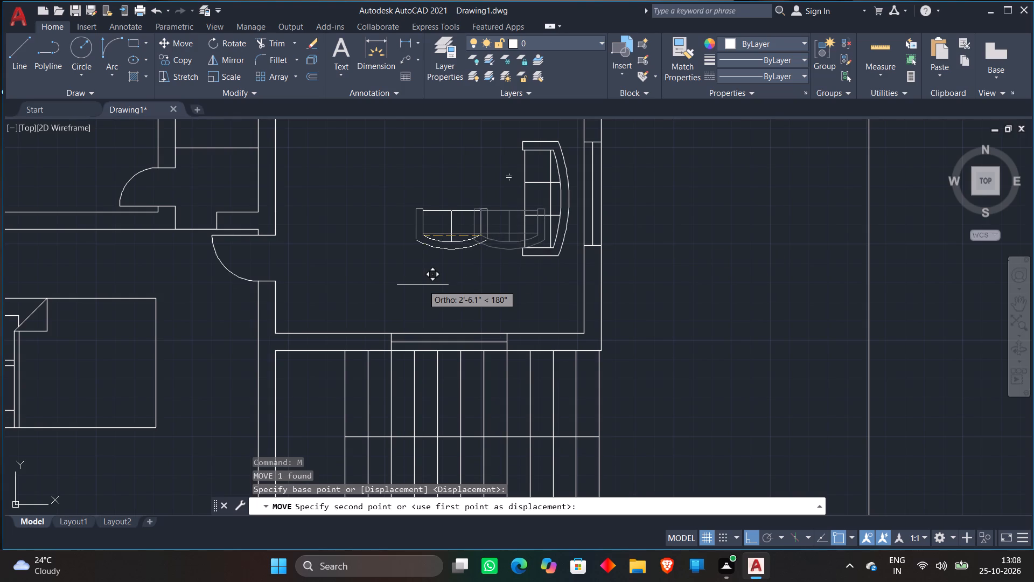
scroll(424, 284, "up", 1)
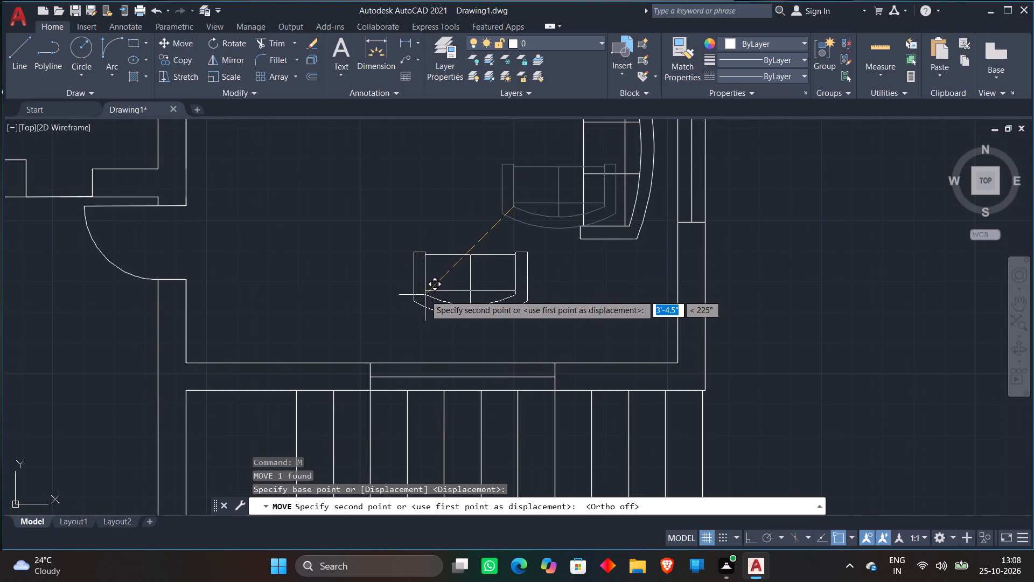
left_click(425, 295)
Copy the large room's wooden coffee table into the room north of the staircase, between its three-seat and two-seat sofas.
scroll(423, 226, "down", 4)
middle_click_drag(430, 213, 410, 267)
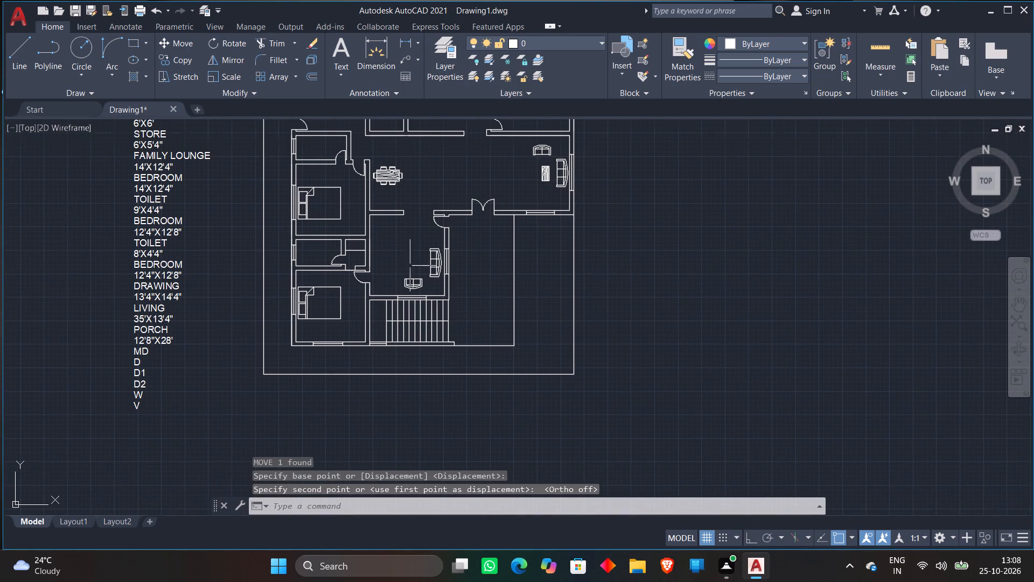
left_click(543, 172)
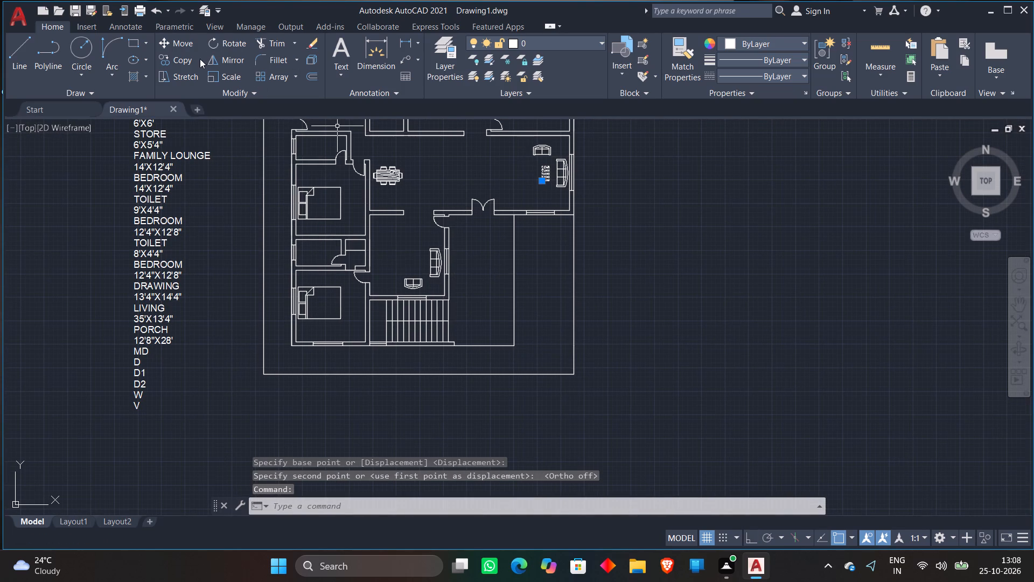
left_click(187, 60)
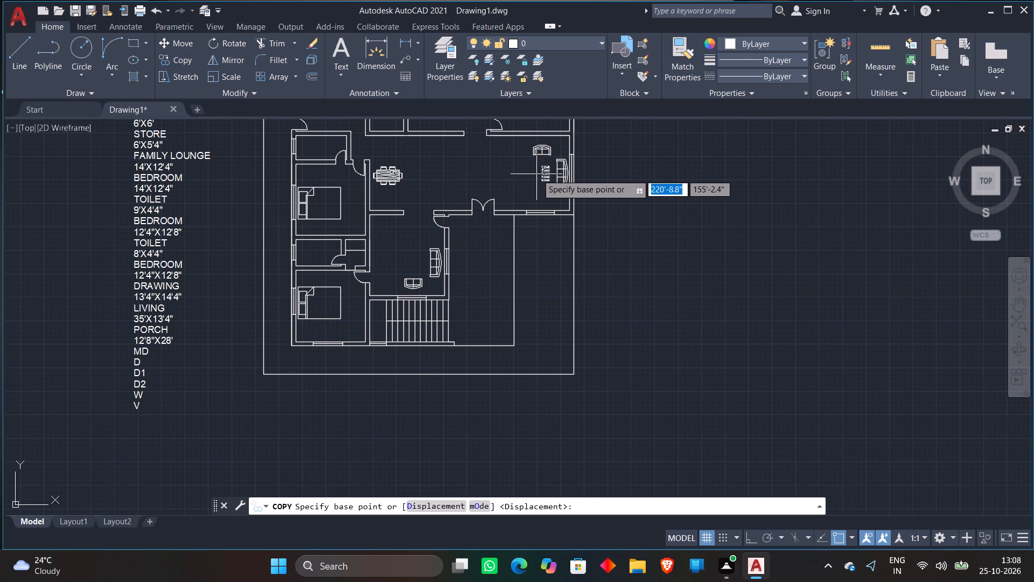
left_click(542, 174)
scroll(387, 257, "up", 2)
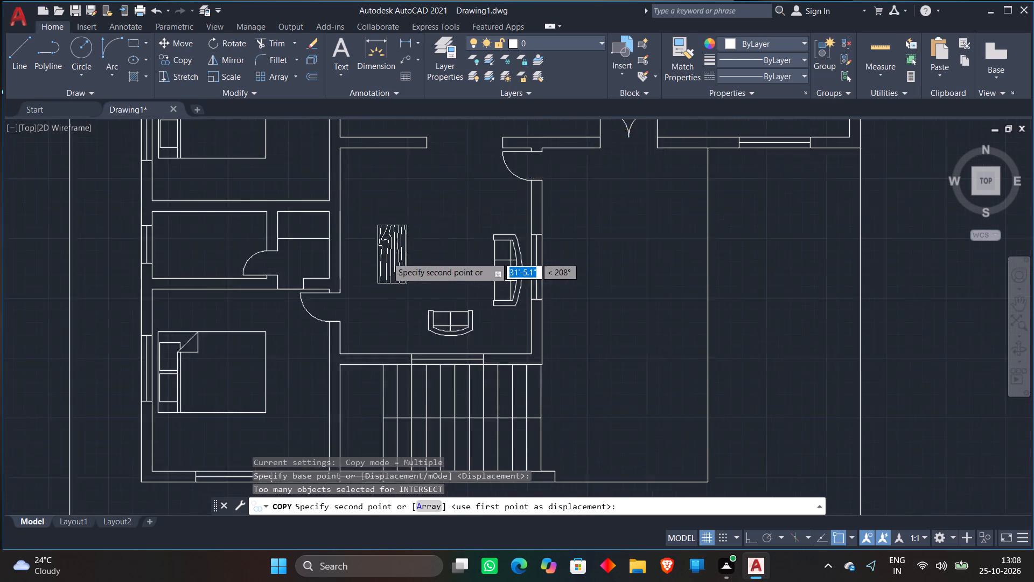
scroll(387, 257, "up", 1)
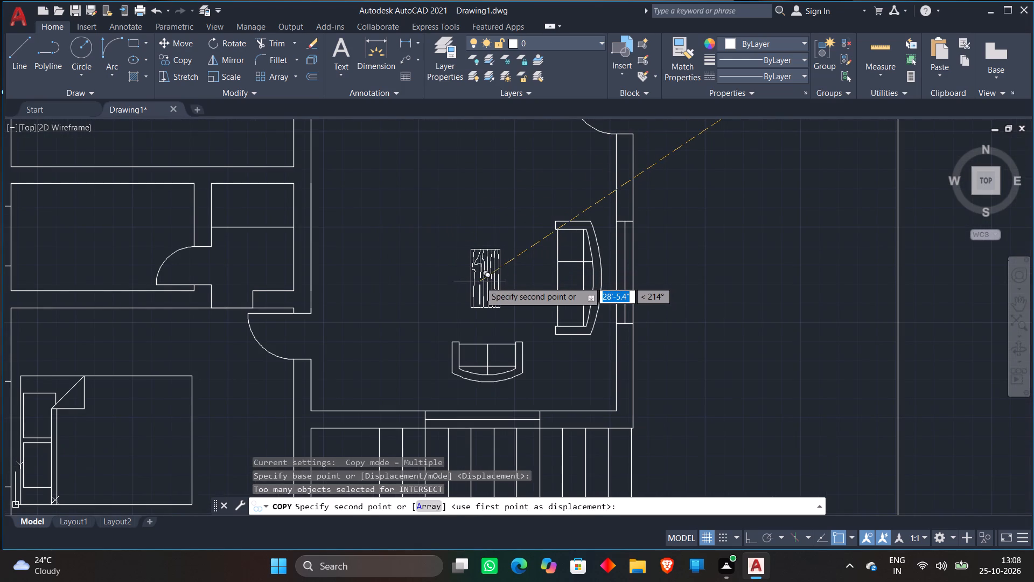
left_click(480, 281)
key("space")
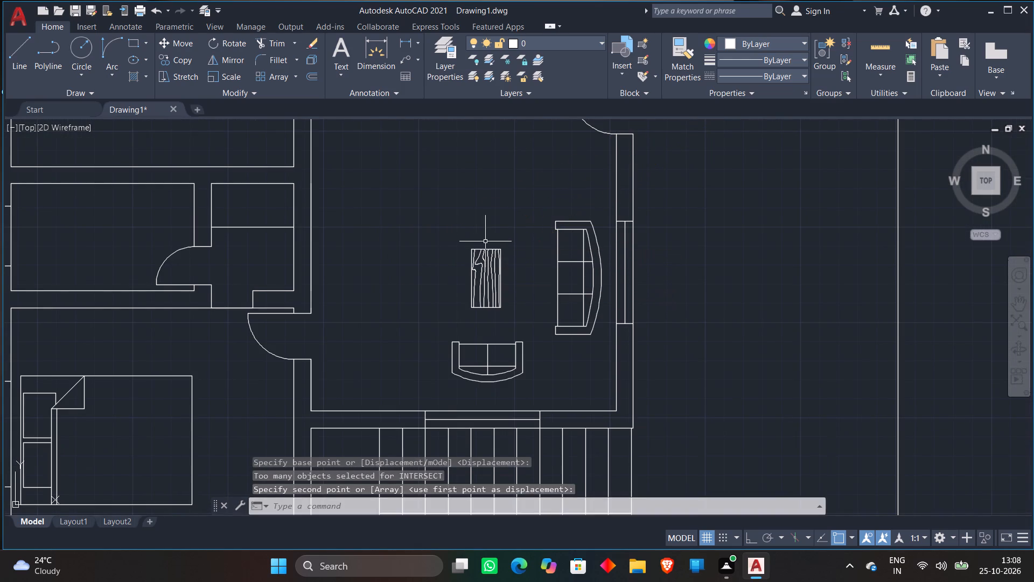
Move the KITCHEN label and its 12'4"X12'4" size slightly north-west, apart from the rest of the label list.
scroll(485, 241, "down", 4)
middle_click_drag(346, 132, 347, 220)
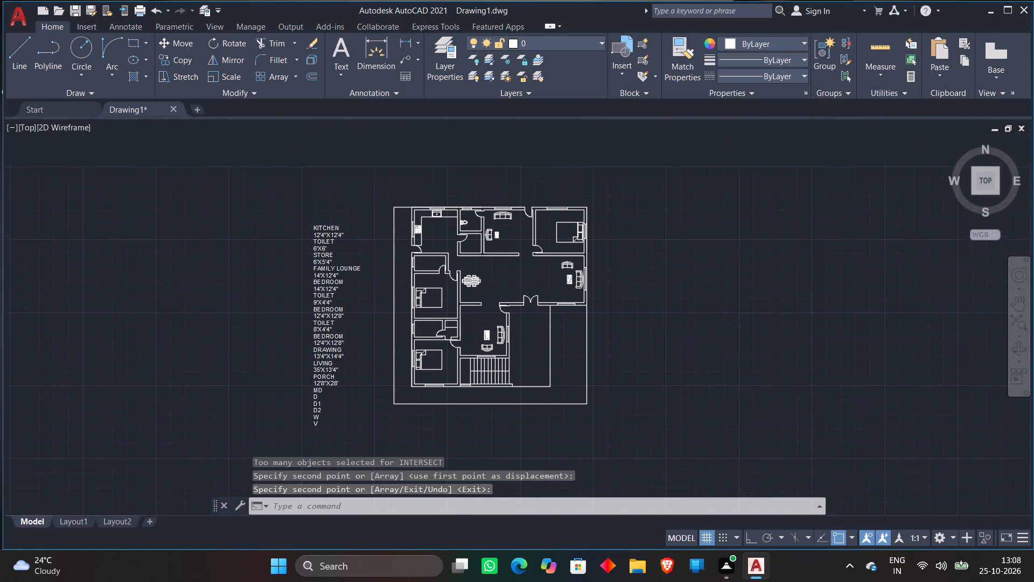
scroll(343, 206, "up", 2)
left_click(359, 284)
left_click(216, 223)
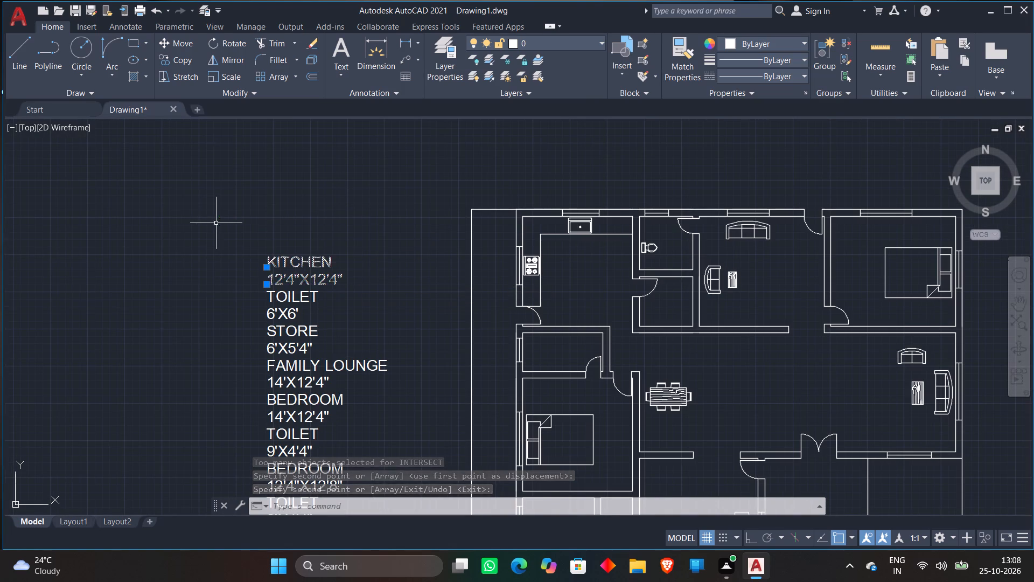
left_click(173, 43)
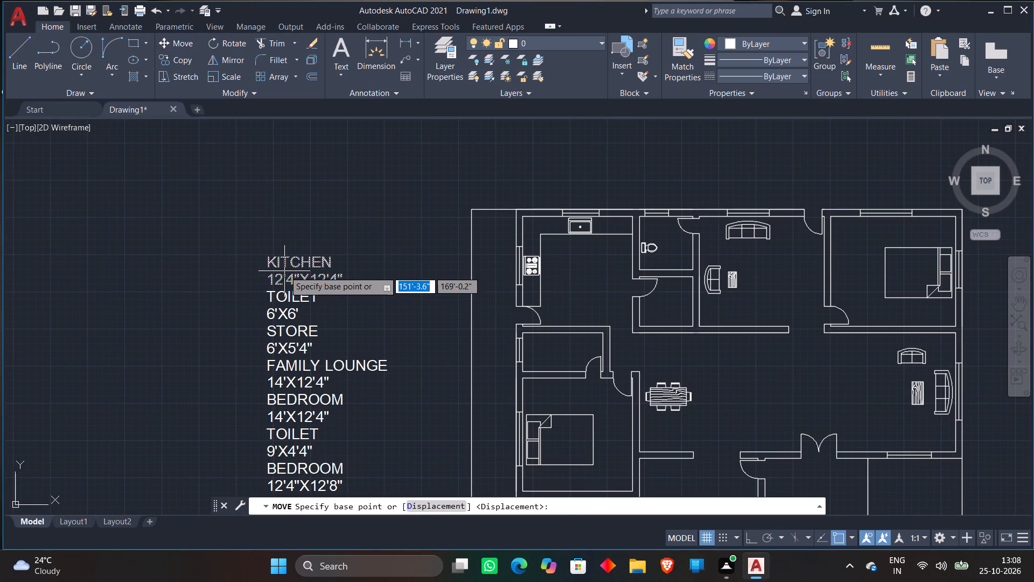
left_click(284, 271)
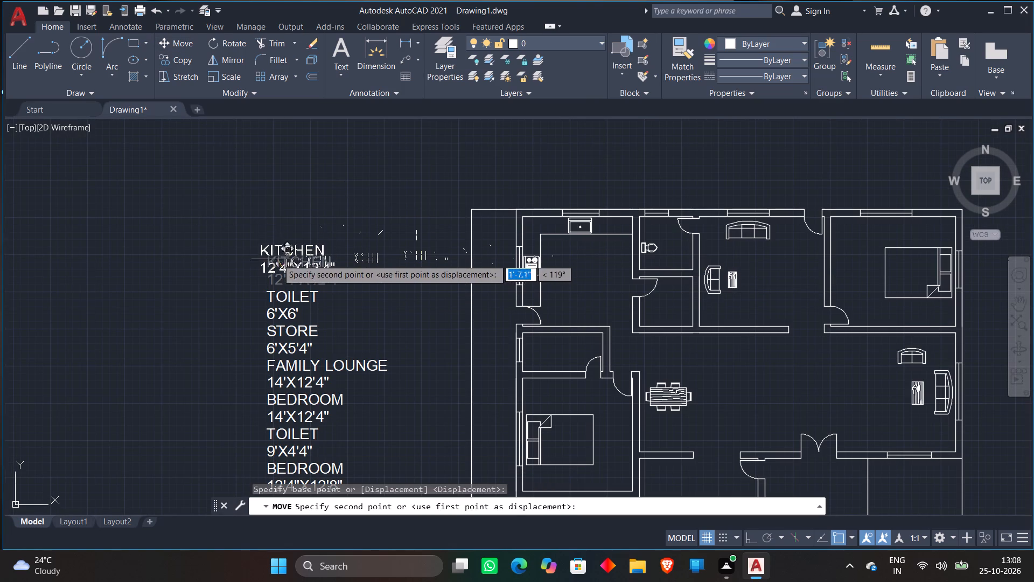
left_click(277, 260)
Scale all the labels in the list west of the plan down by a factor of about 0.9.
scroll(297, 191, "down", 3)
left_click(261, 179)
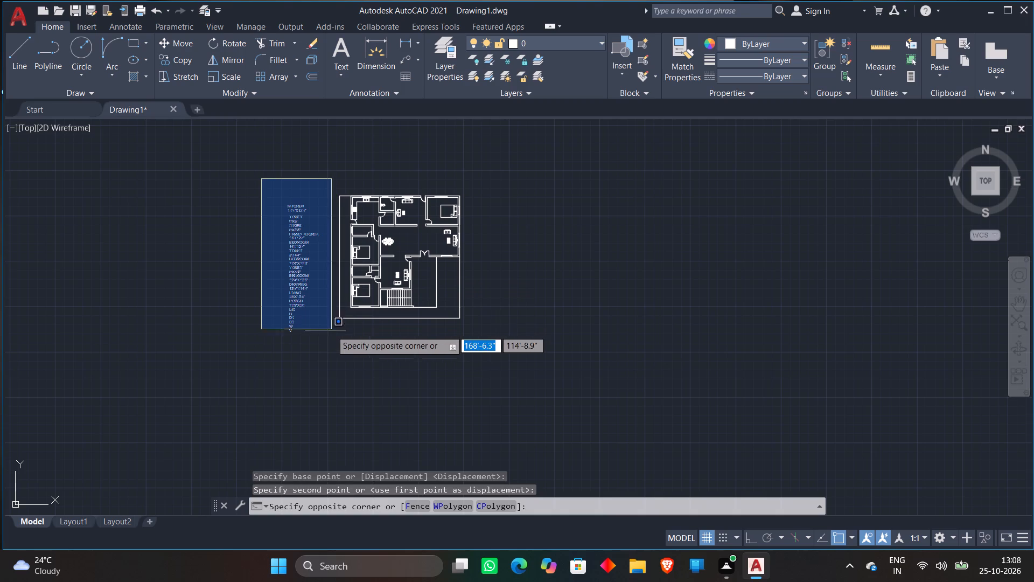
left_click(329, 345)
right_click(144, 199)
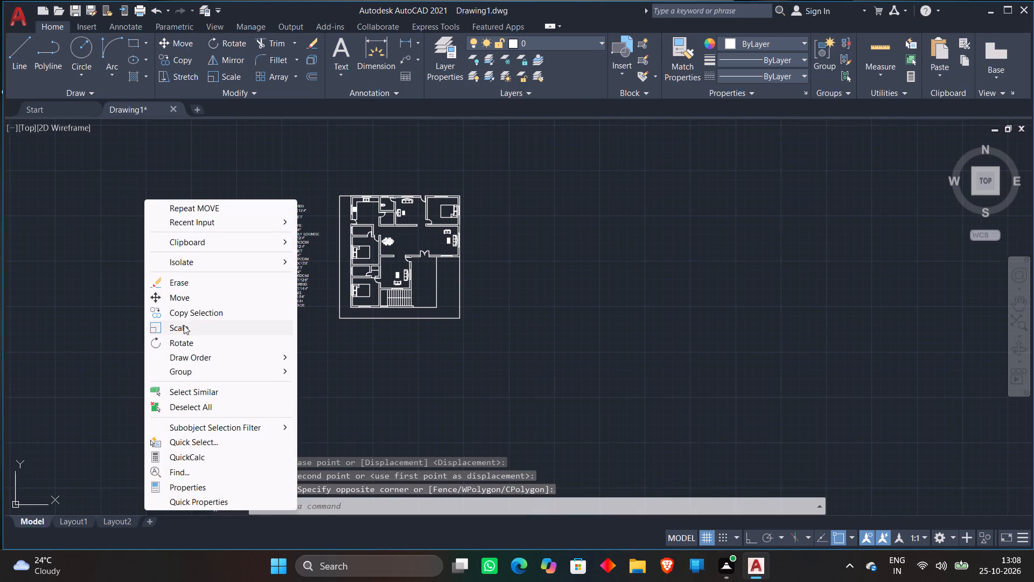
left_click(184, 325)
scroll(276, 236, "up", 1)
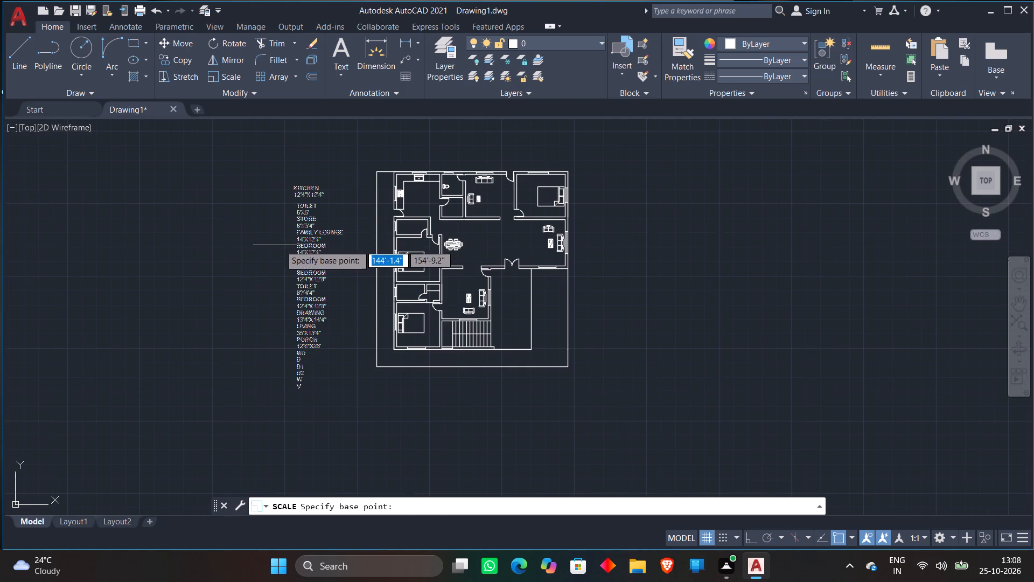
left_click(318, 216)
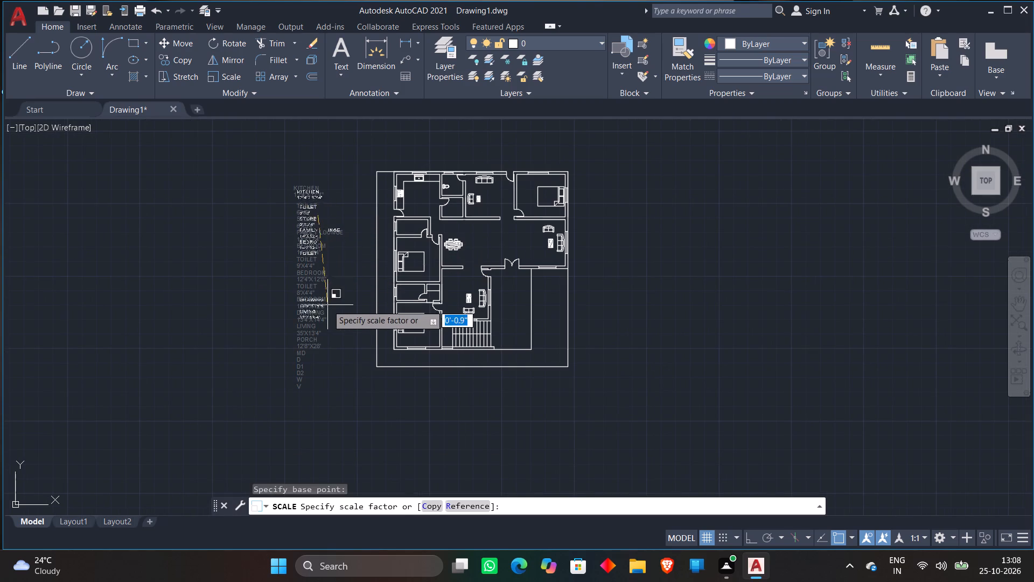
left_click(324, 307)
Move the KITCHEN label and its 12'4"X12'4" size from the list into the middle of the kitchen.
scroll(312, 162, "up", 3)
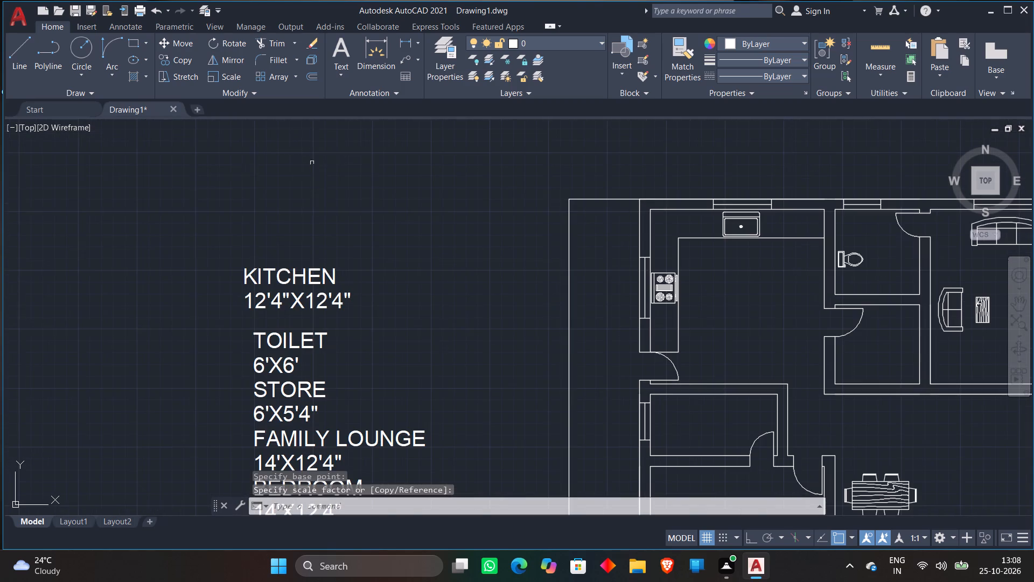
left_click(207, 245)
left_click(394, 316)
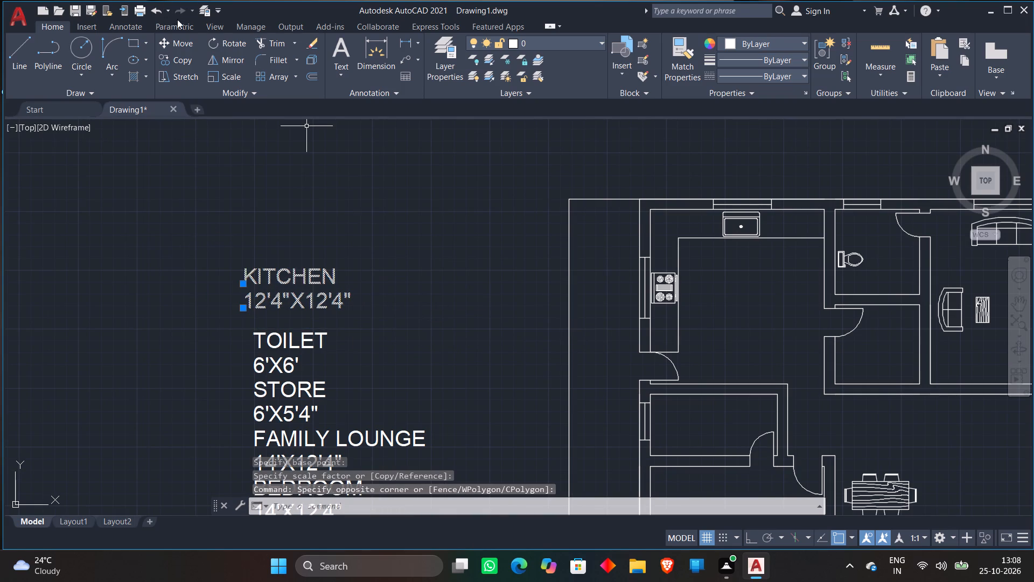
left_click(174, 44)
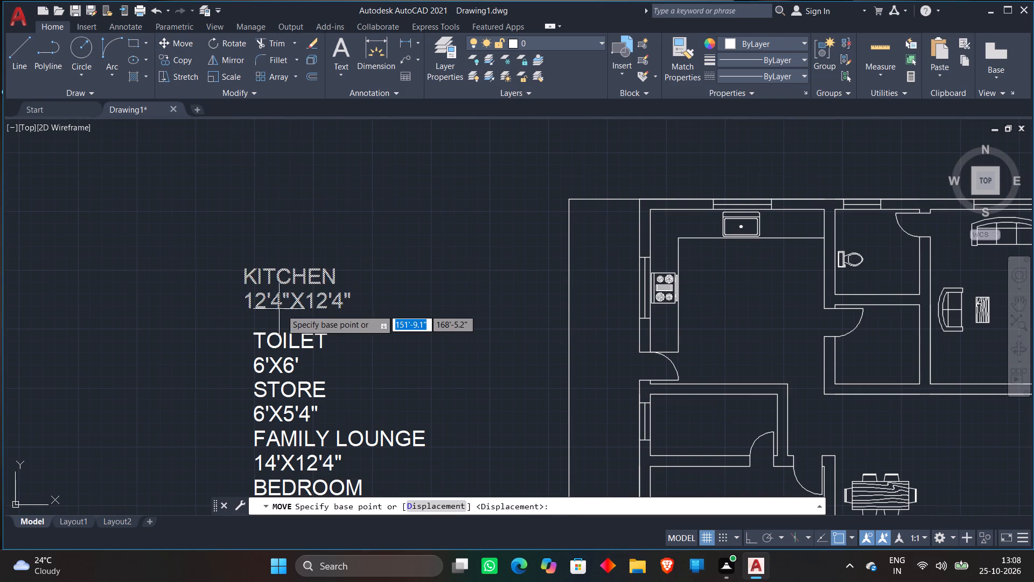
left_click(274, 297)
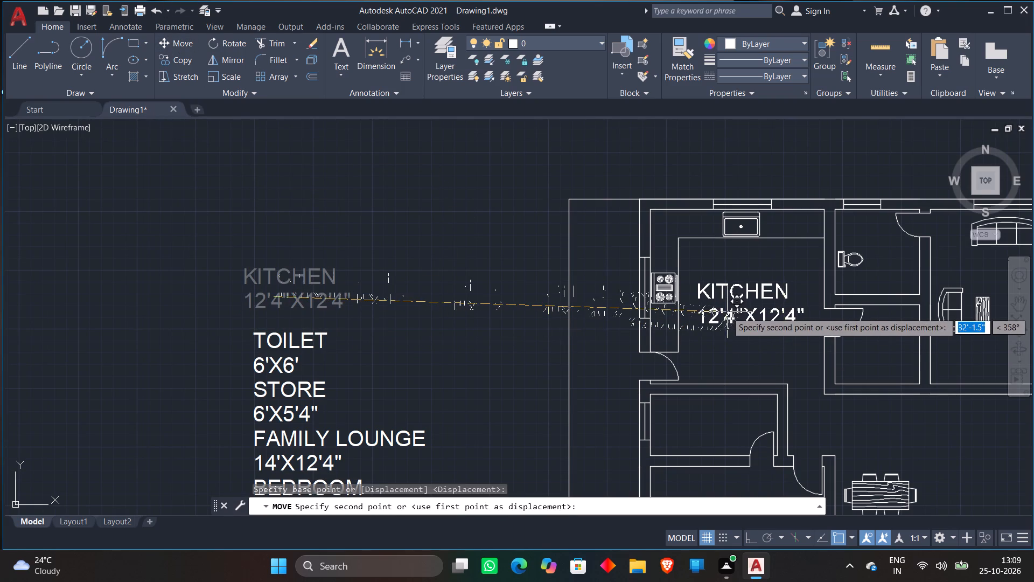
left_click(727, 312)
Move the TOILET label and its 6'X6' size from the list into the toilet east of the kitchen, above the toilet fixture.
scroll(517, 182, "down", 1)
middle_click_drag(516, 181, 309, 155)
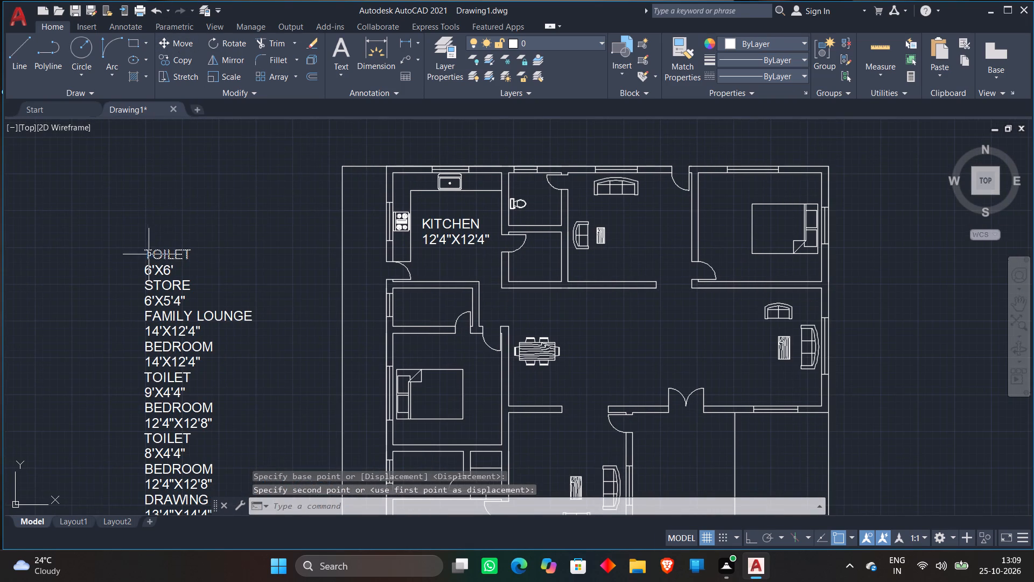
left_click(128, 230)
left_click(246, 275)
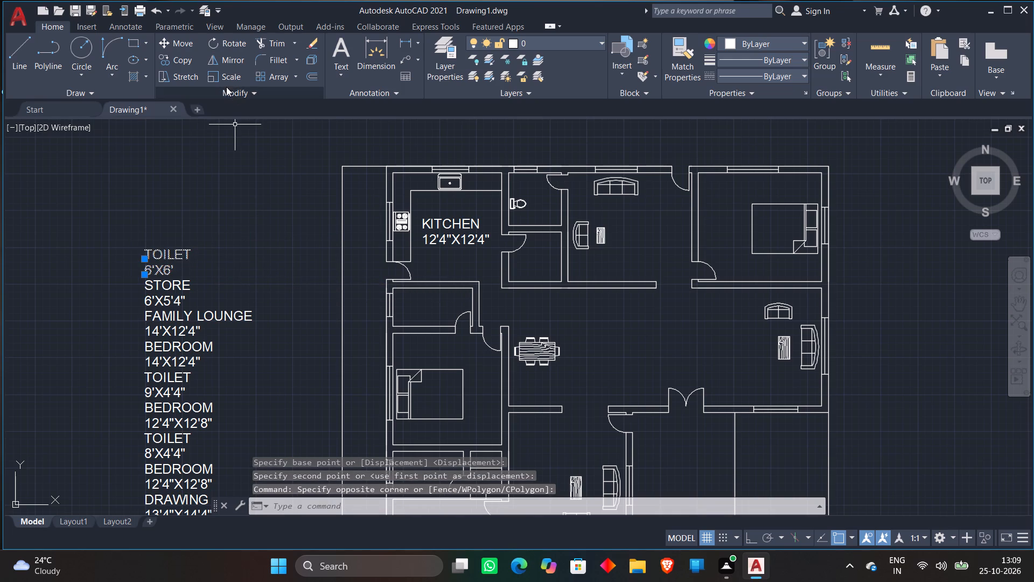
left_click(177, 40)
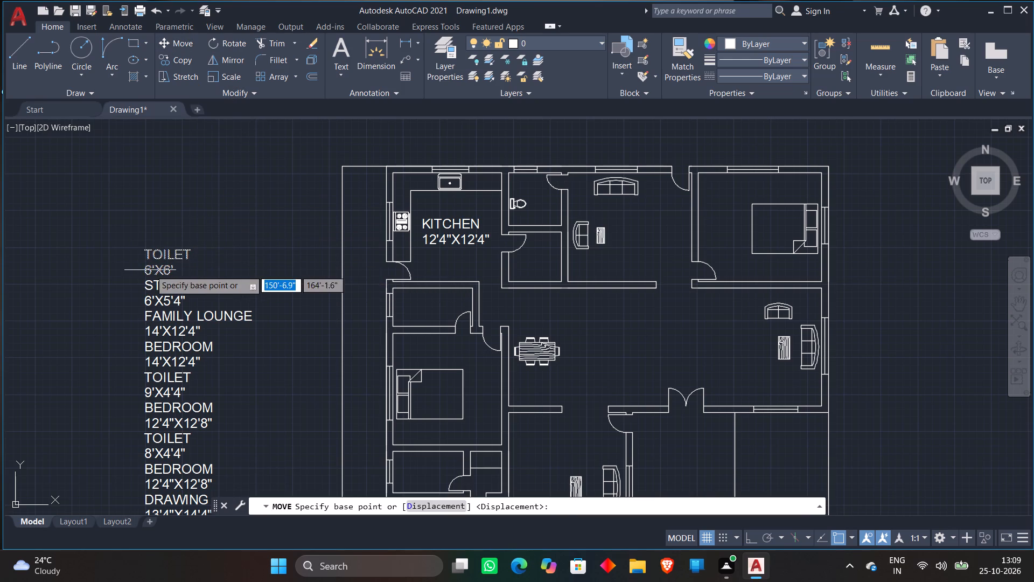
left_click(150, 270)
scroll(529, 205, "up", 1)
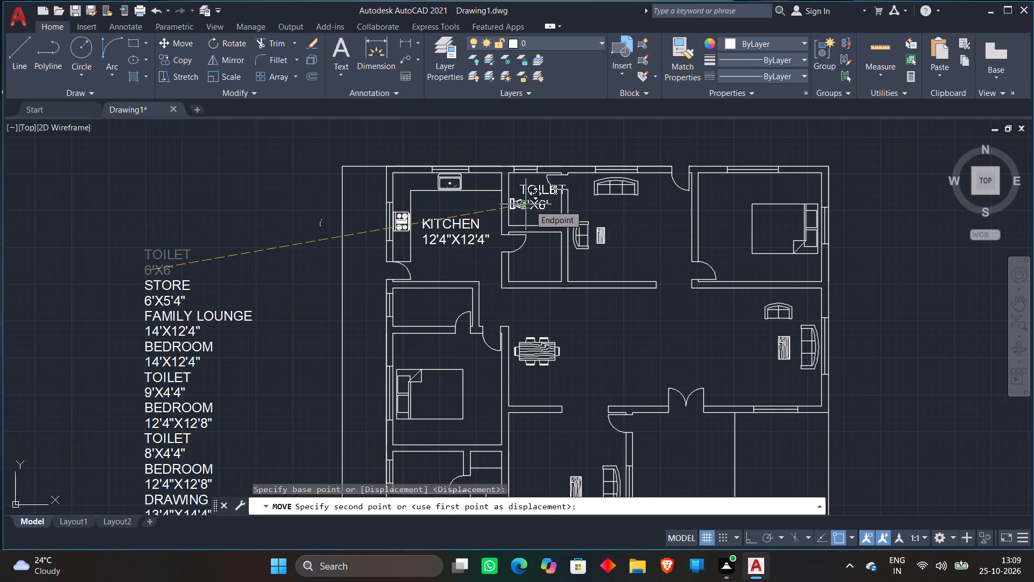
scroll(529, 205, "up", 1)
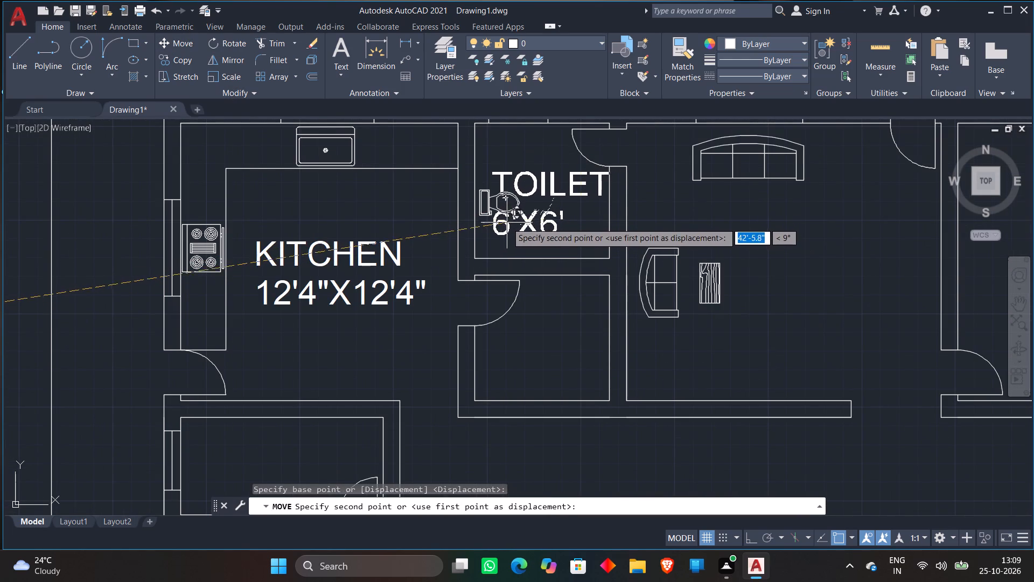
middle_click_drag(497, 179, 496, 232)
left_click(497, 231)
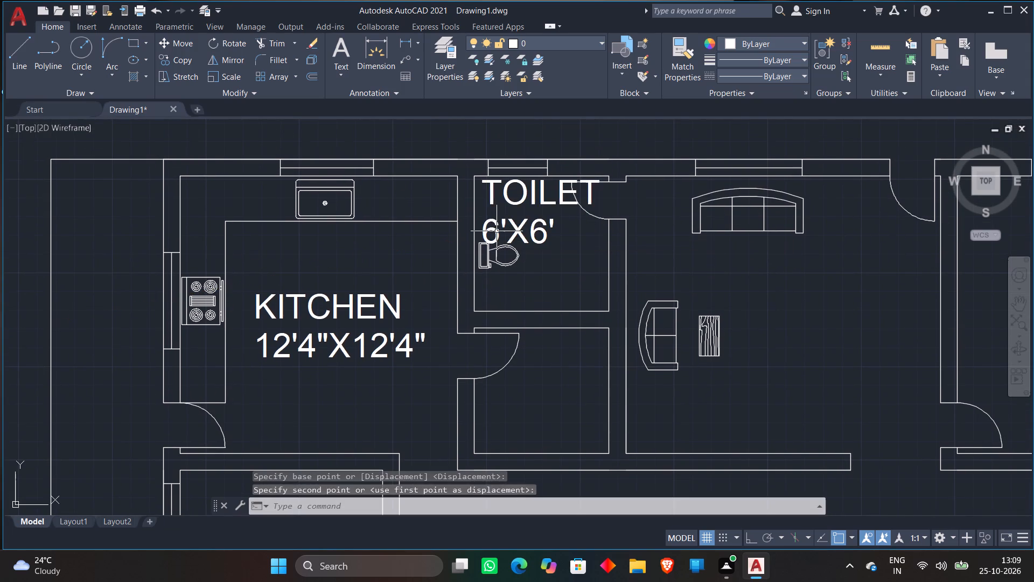
Scale down the TOILET label and its 6'X6' size so they fit inside the small toilet beside the kitchen.
left_click(522, 186)
left_click(501, 222)
right_click(511, 212)
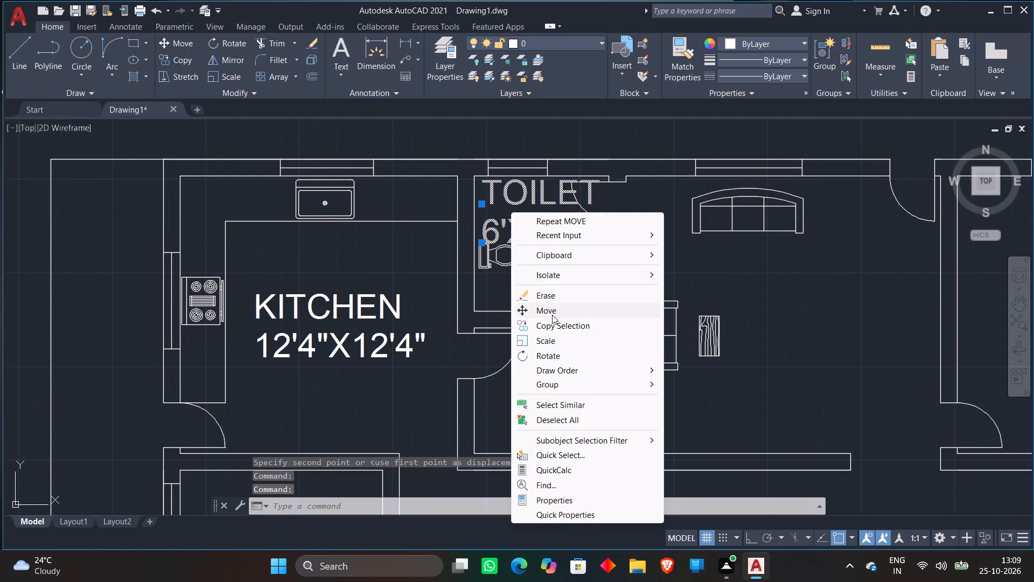
left_click(548, 336)
left_click(504, 197)
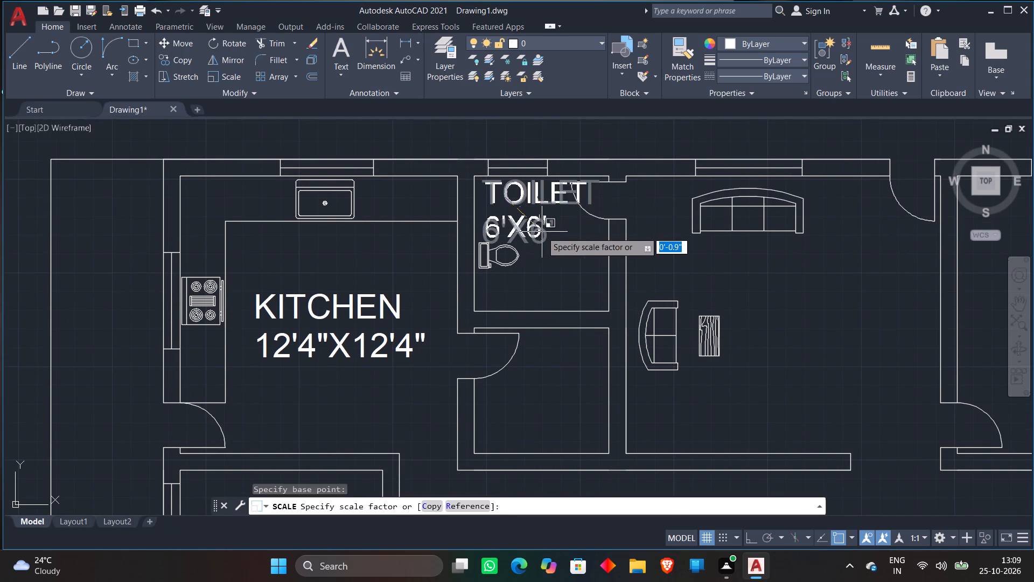
left_click(531, 228)
Move the 6'X6' size text east so it sits centred beneath the TOILET label.
scroll(553, 193, "up", 1)
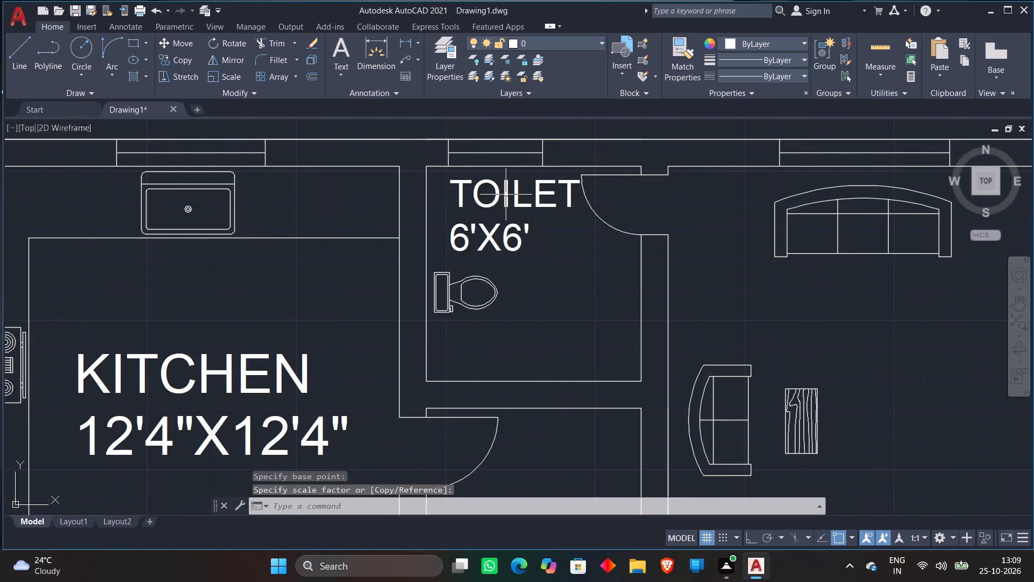
left_click(491, 232)
key("m")
key("space")
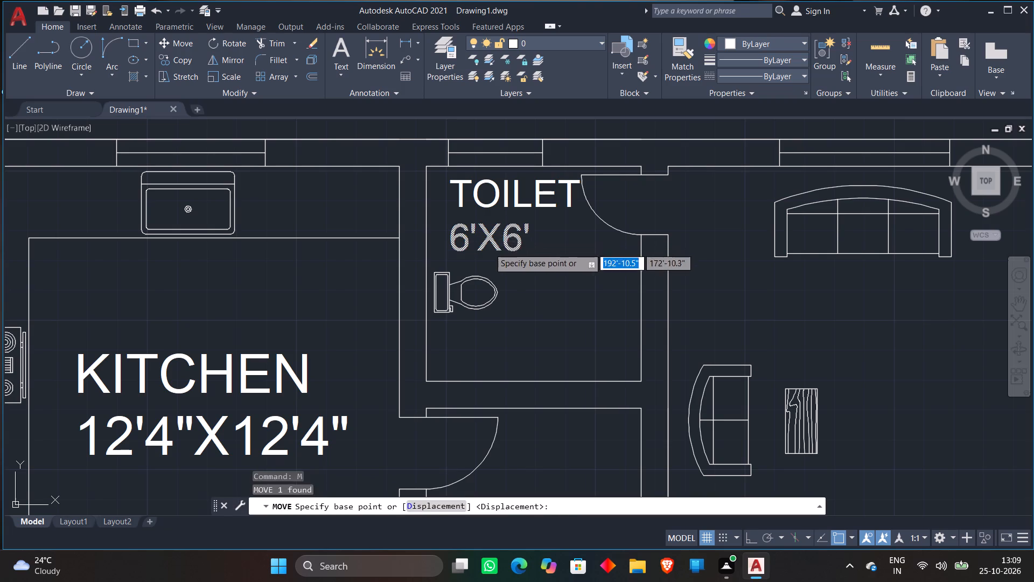
left_click(489, 248)
left_click(519, 247)
left_click(534, 240)
left_click(490, 196)
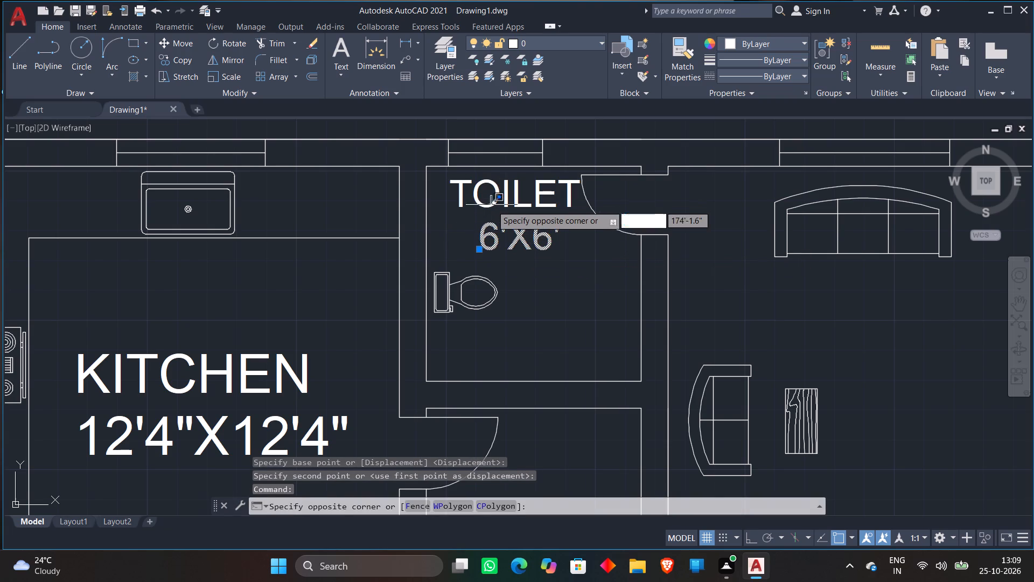
key("m")
key("space")
left_click(493, 192)
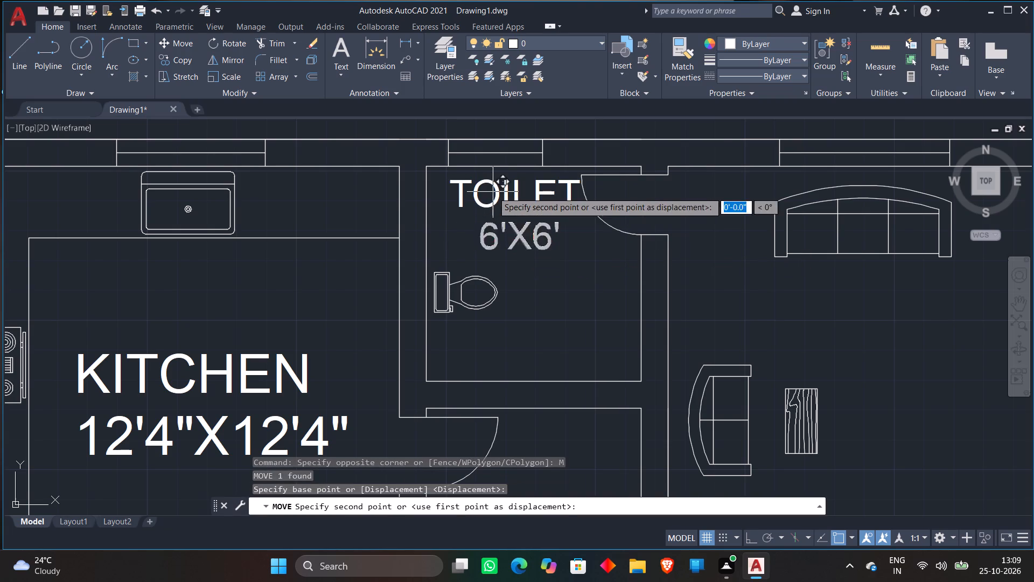
left_click(483, 192)
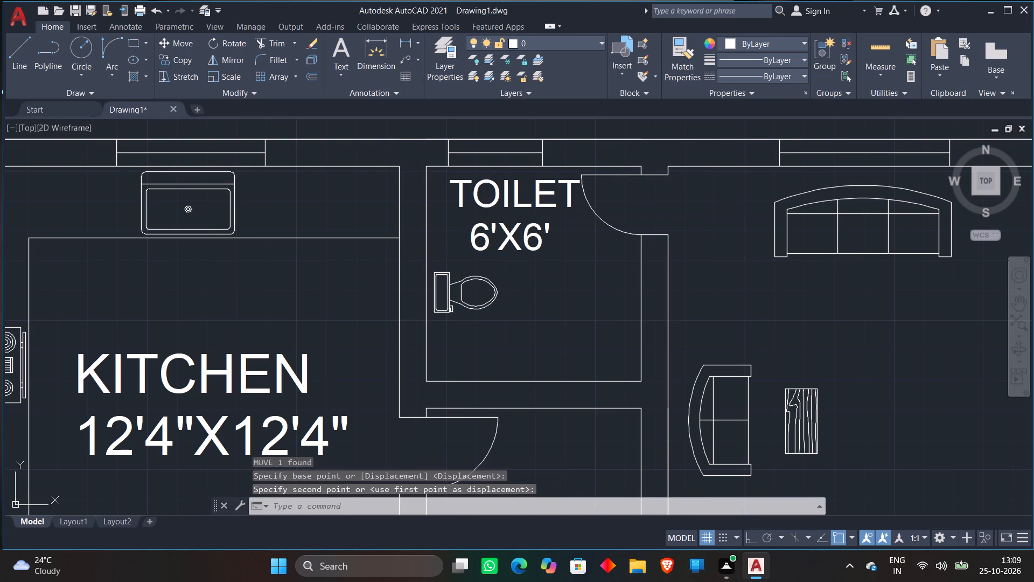
Move the TOILET label and its 6'X6' size together slightly west, away from the toilet's door swing.
left_click(502, 198)
left_click(477, 232)
key("m")
key("space")
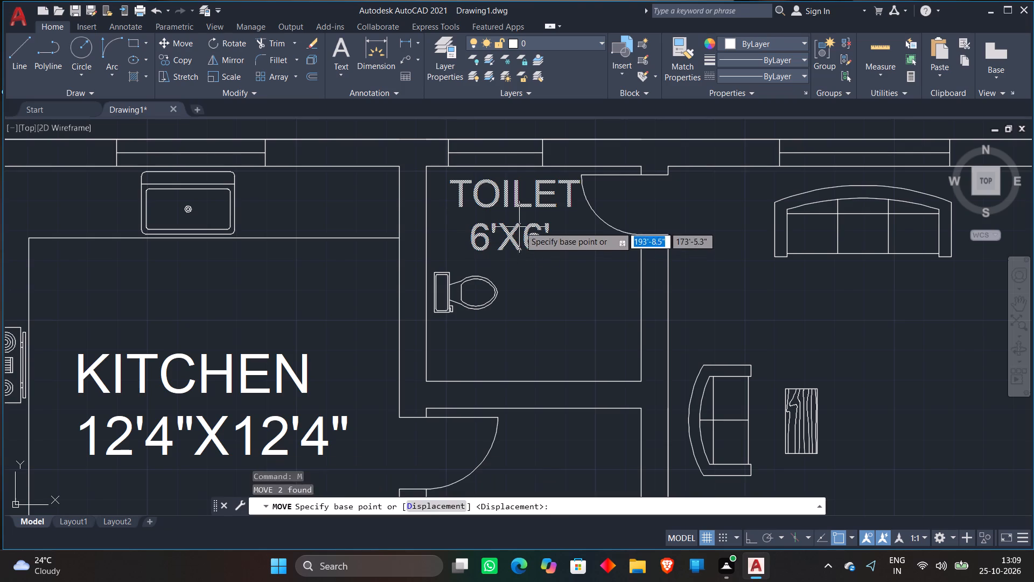
left_click(520, 226)
left_click(507, 228)
Move the STORE label and its 6'X5'4" size from the list into the small room south of the toilet.
scroll(514, 227, "down", 3)
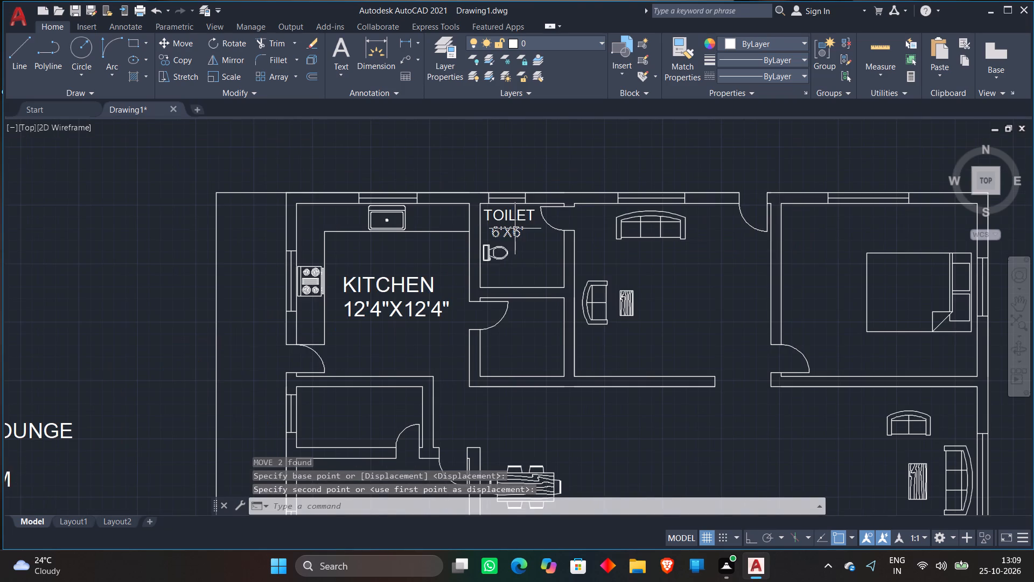
scroll(279, 250, "down", 1)
middle_click_drag(207, 269, 204, 210)
scroll(203, 219, "up", 2)
left_click(112, 231)
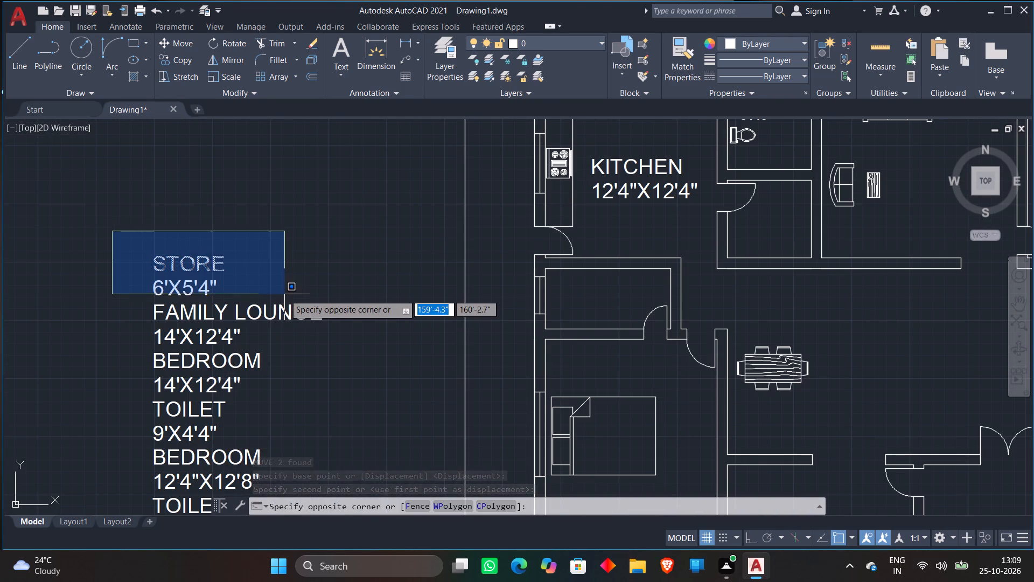
left_click(284, 294)
left_click(206, 289)
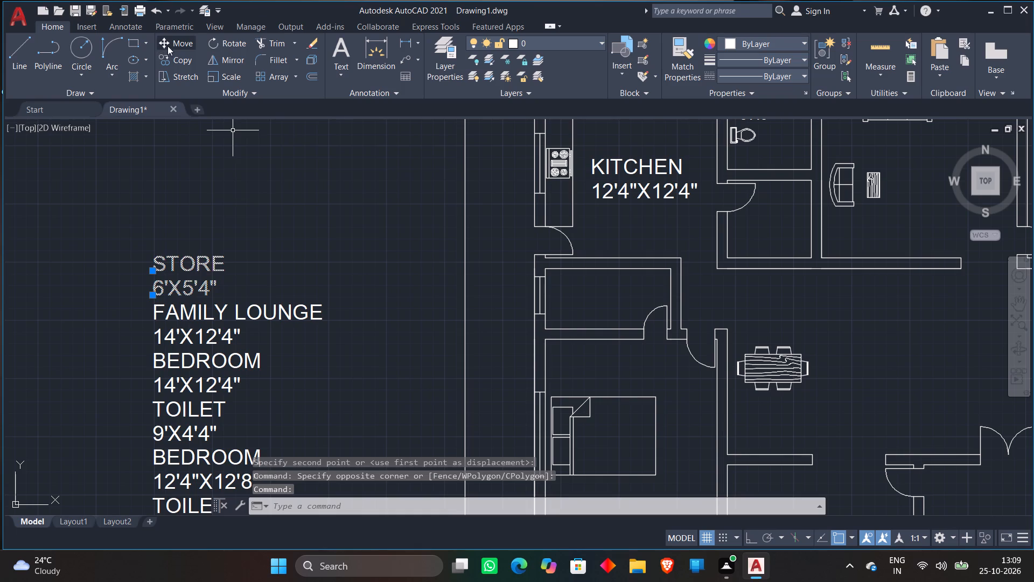
left_click(167, 42)
left_click(180, 293)
scroll(753, 239, "up", 1)
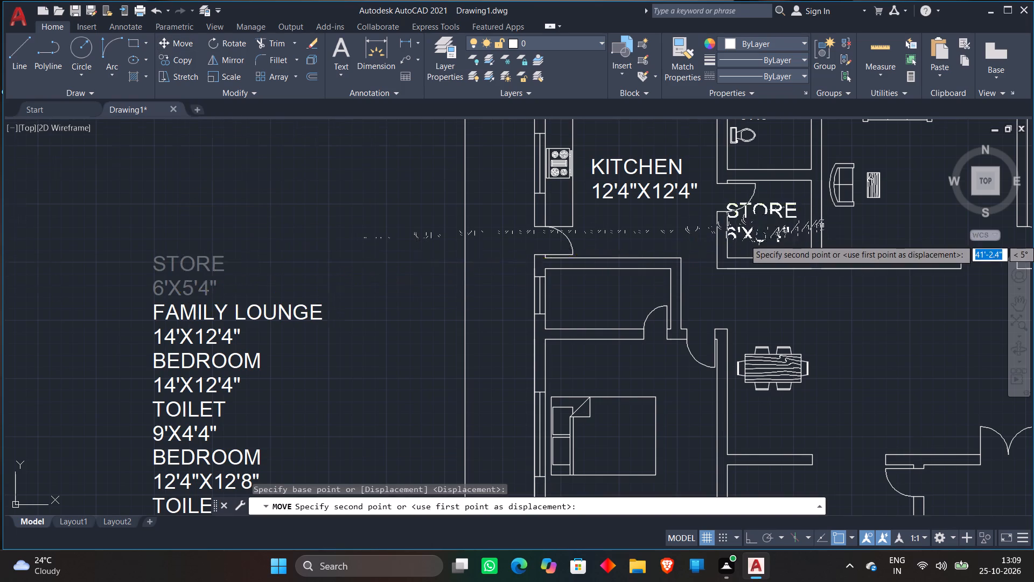
scroll(753, 239, "up", 2)
left_click(766, 280)
Match the STORE label and its 6'X5'4" size to the text properties of the toilet's 6'X6' text.
scroll(769, 265, "down", 2)
middle_click_drag(767, 265, 617, 351)
type("MA")
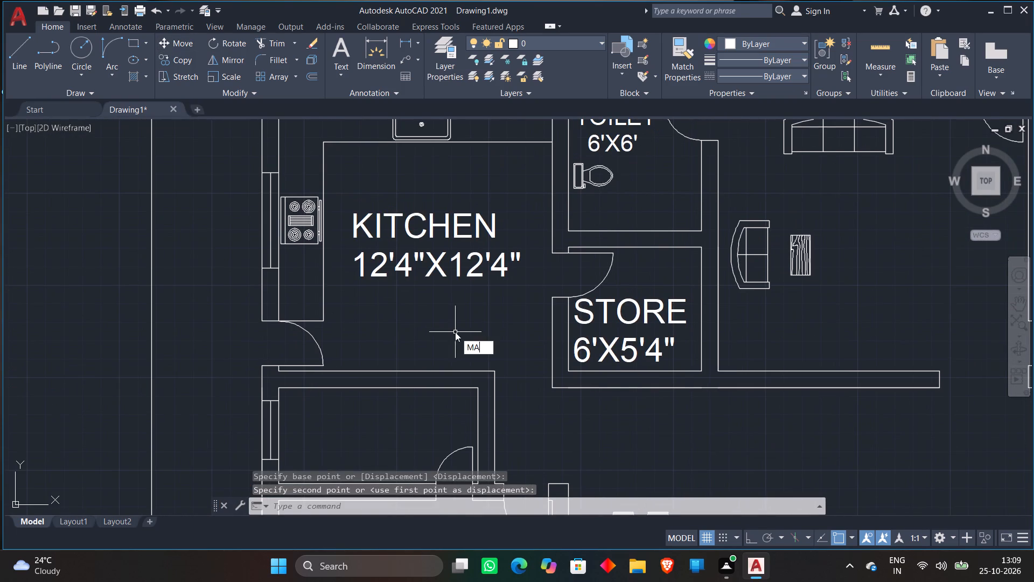
key("space")
left_click(598, 141)
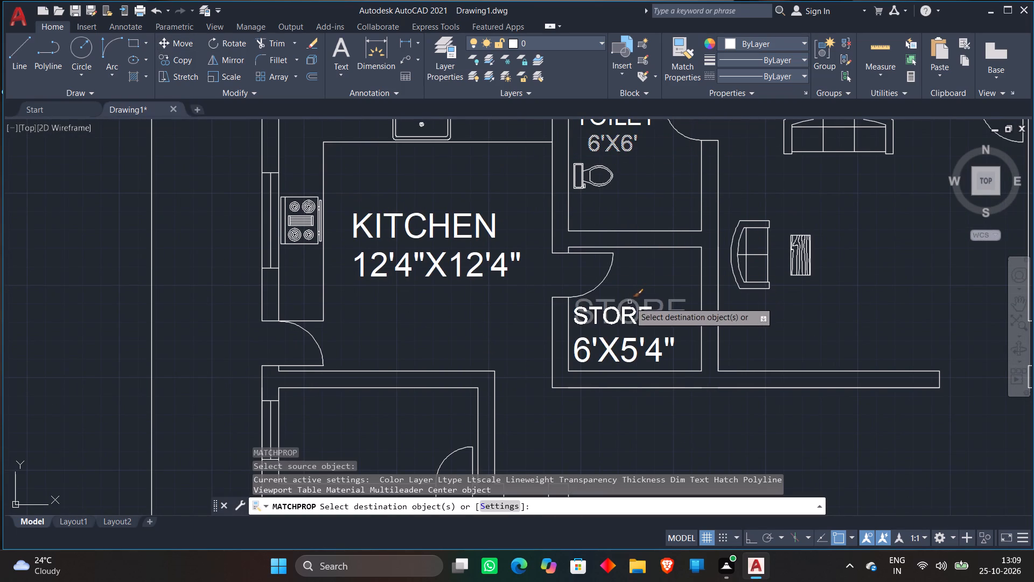
left_click(630, 302)
left_click(605, 341)
key("space")
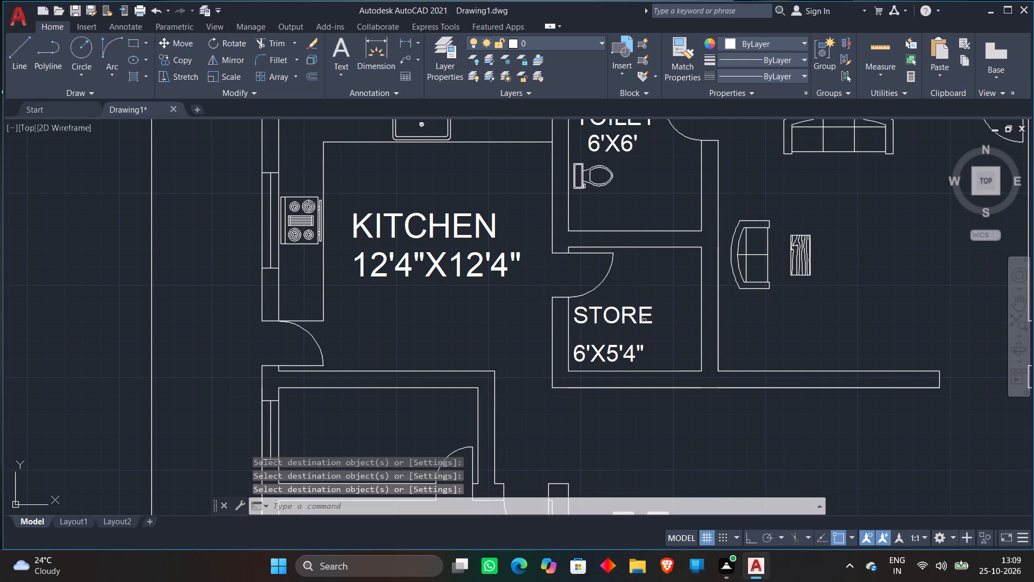
Move the STORE label slightly northeast so it sits centred across the store room.
left_click(643, 319)
type("M")
key("space")
left_click(627, 321)
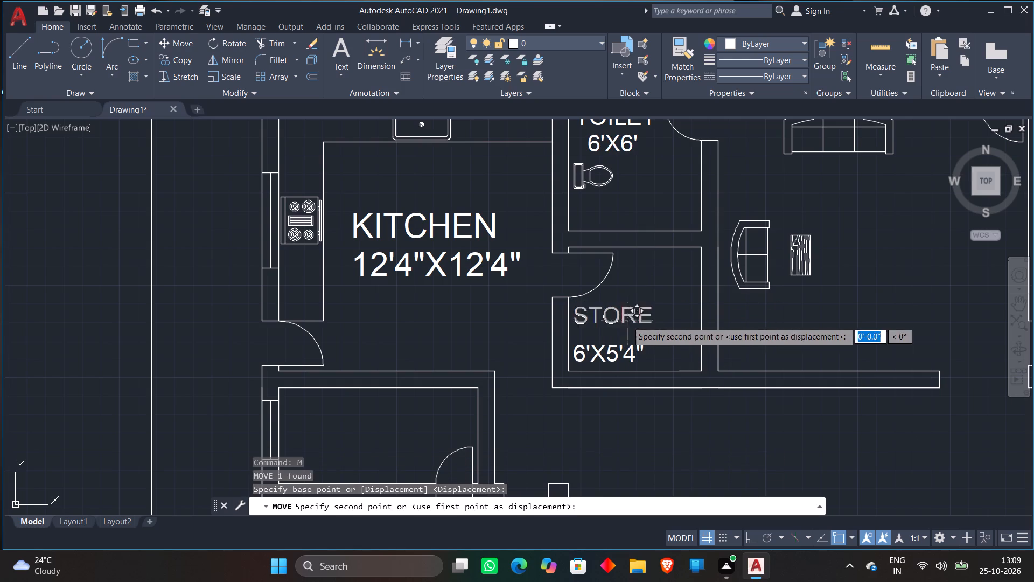
left_click(649, 313)
Move the 6'X5'4" size text so it sits centred directly beneath the STORE label.
left_click(607, 349)
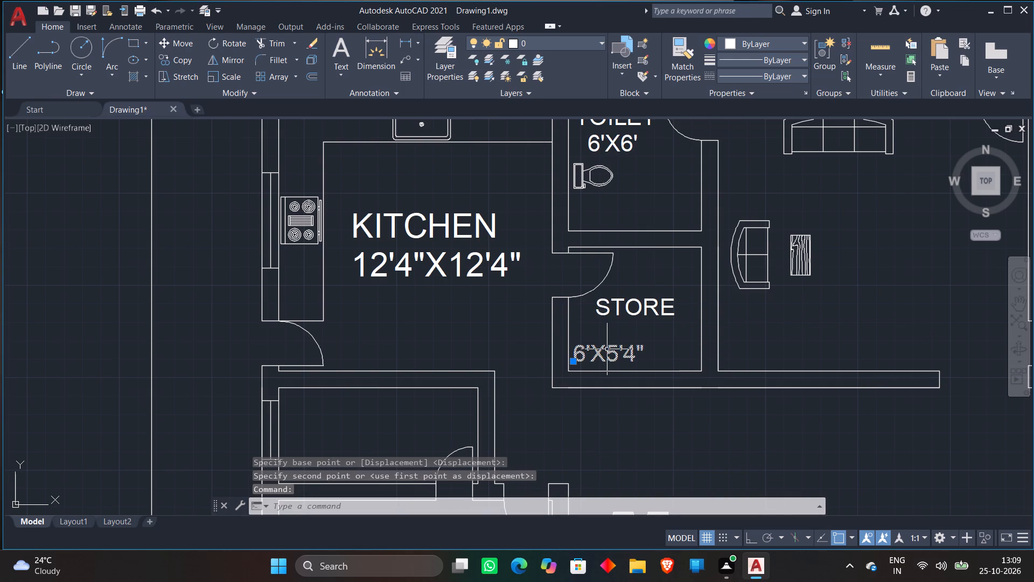
key("m")
key("space")
left_click(598, 355)
scroll(624, 330, "up", 2)
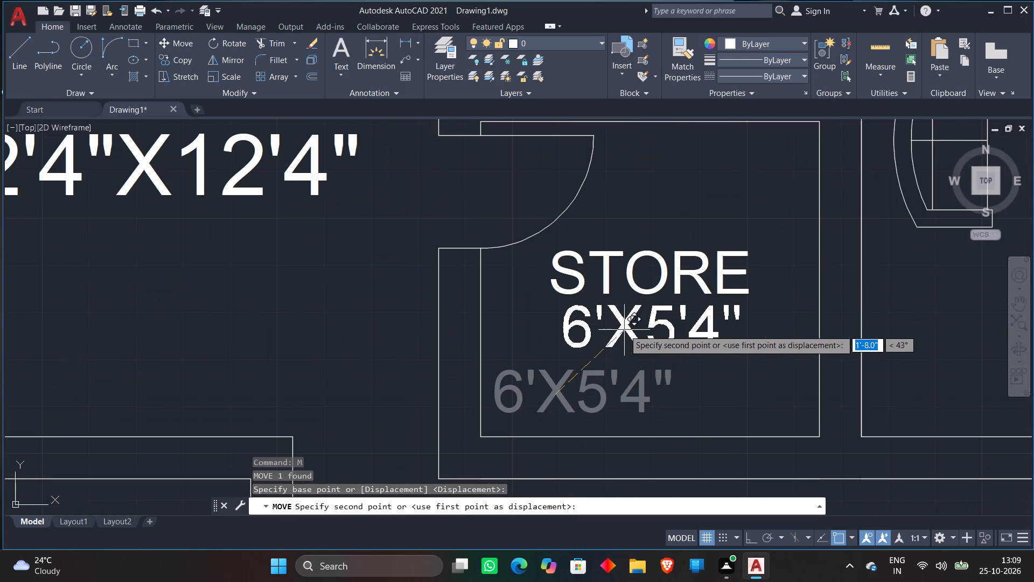
left_click(628, 330)
Move the FAMILY LOUNGE label and its 14'X12'4" size from the list into the sofa room east of the toilet and store.
scroll(643, 236, "down", 4)
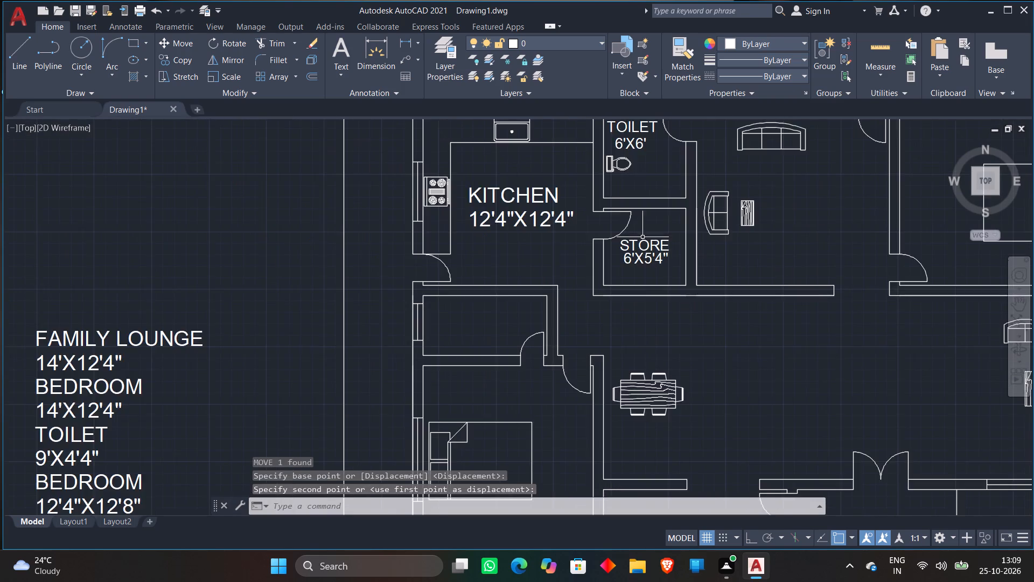
scroll(642, 237, "down", 1)
middle_click_drag(463, 261, 305, 208)
scroll(306, 210, "up", 1)
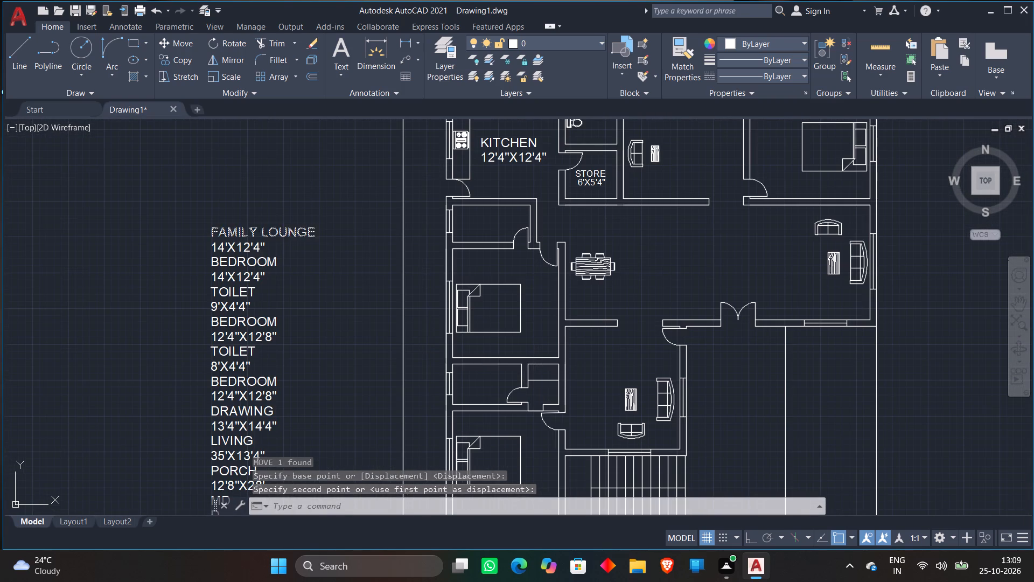
left_click(233, 231)
left_click(235, 252)
left_click(184, 43)
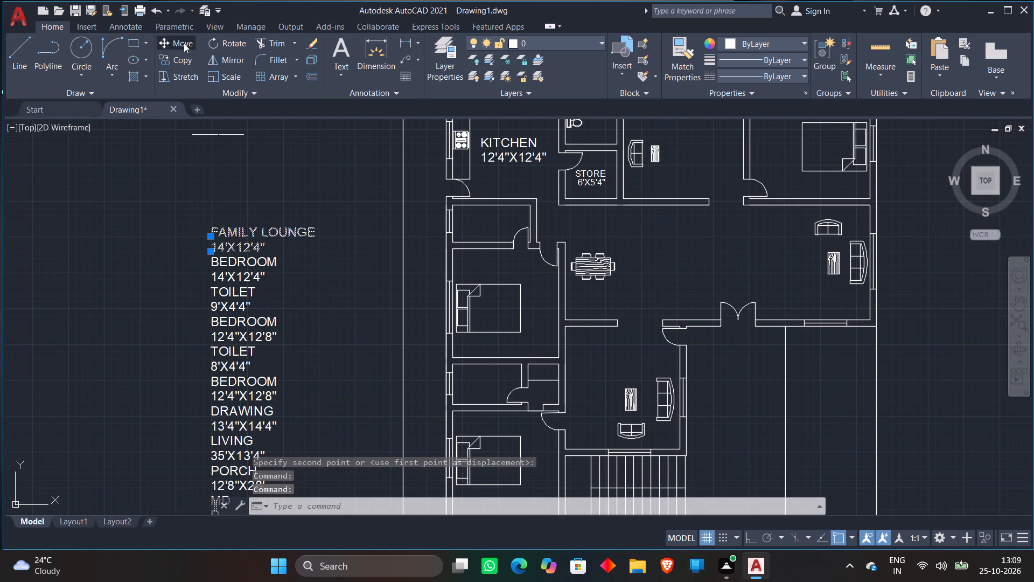
left_click(237, 248)
middle_click_drag(296, 193, 144, 284)
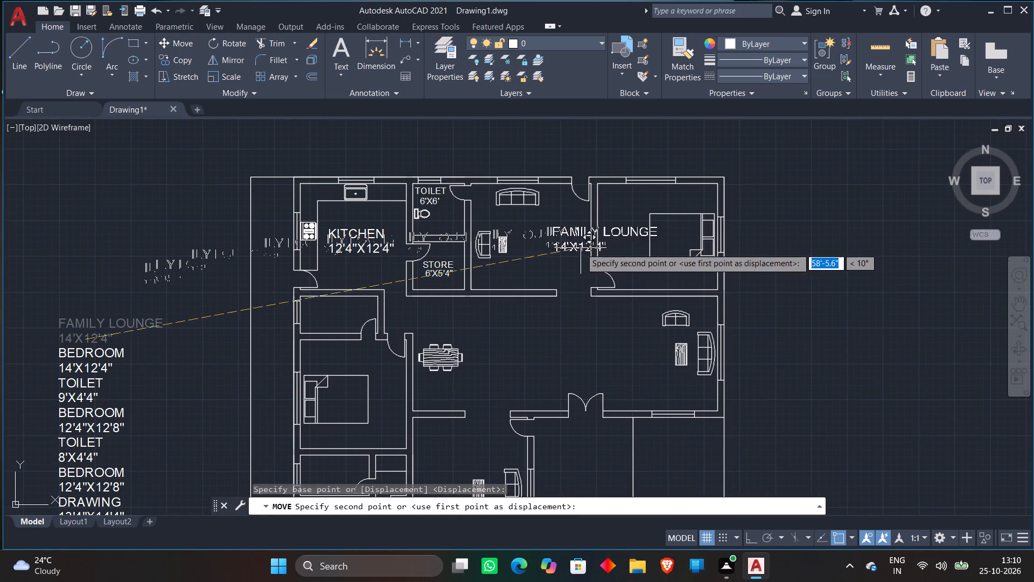
scroll(555, 238, "up", 2)
left_click(513, 242)
Scale down the FAMILY LOUNGE label and its 14'X12'4" size so they fit inside the lounge.
left_click(478, 190)
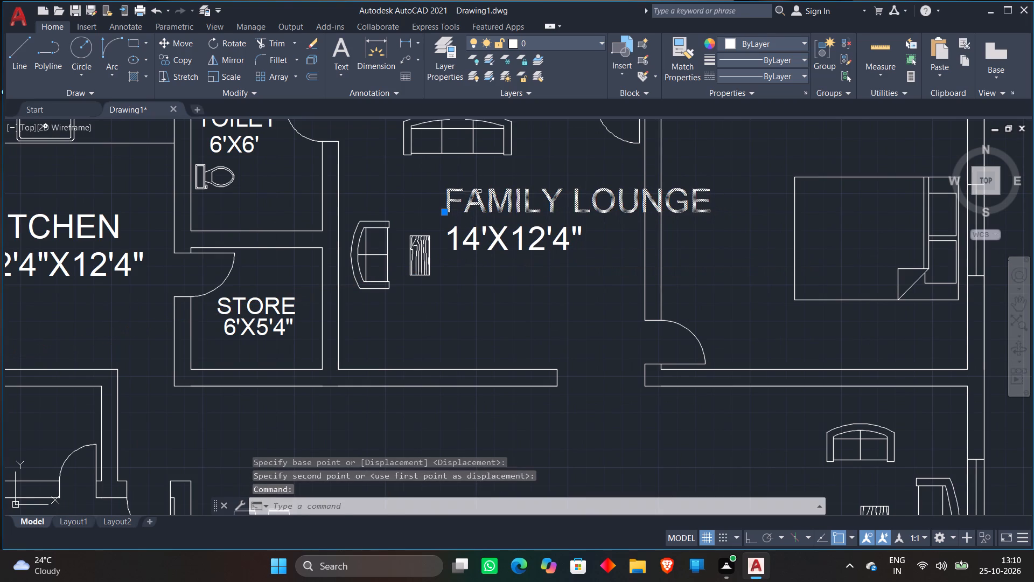
left_click(511, 254)
left_click(493, 234)
right_click(495, 232)
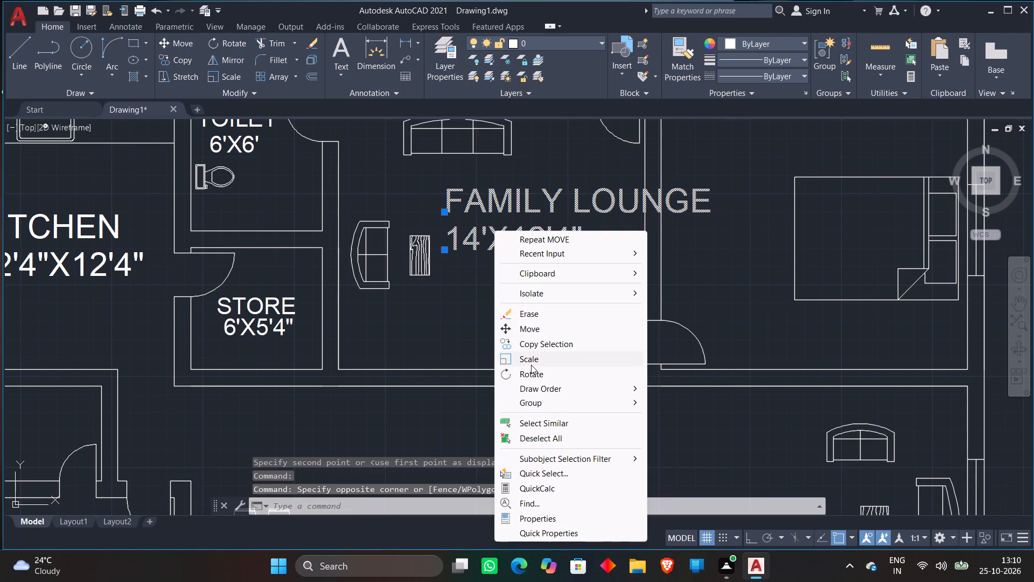
left_click(530, 361)
left_click(526, 220)
left_click(589, 265)
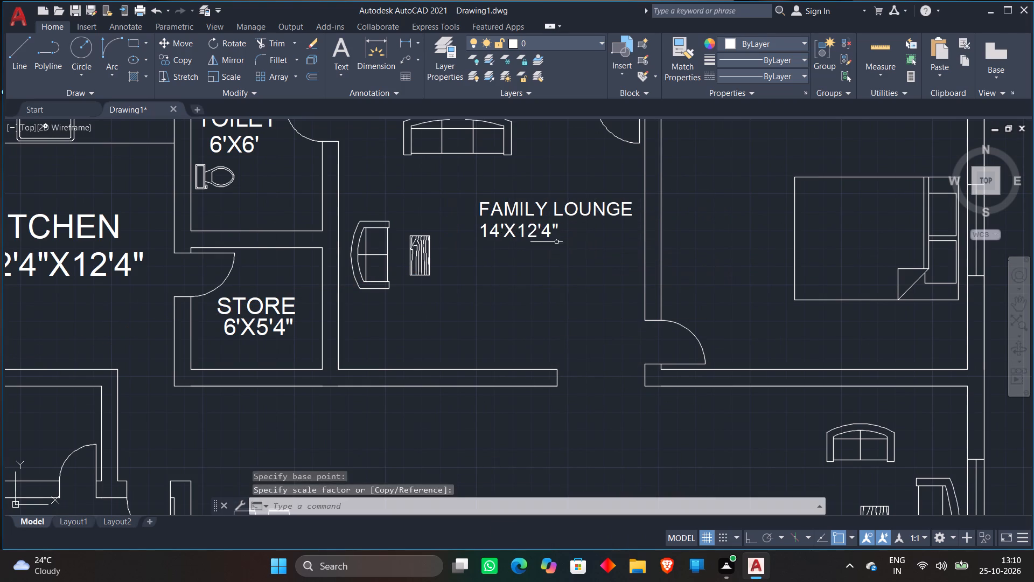
Move the 14'X12'4" size text east so it sits centred beneath the FAMILY LOUNGE label.
left_click(532, 232)
left_click(188, 41)
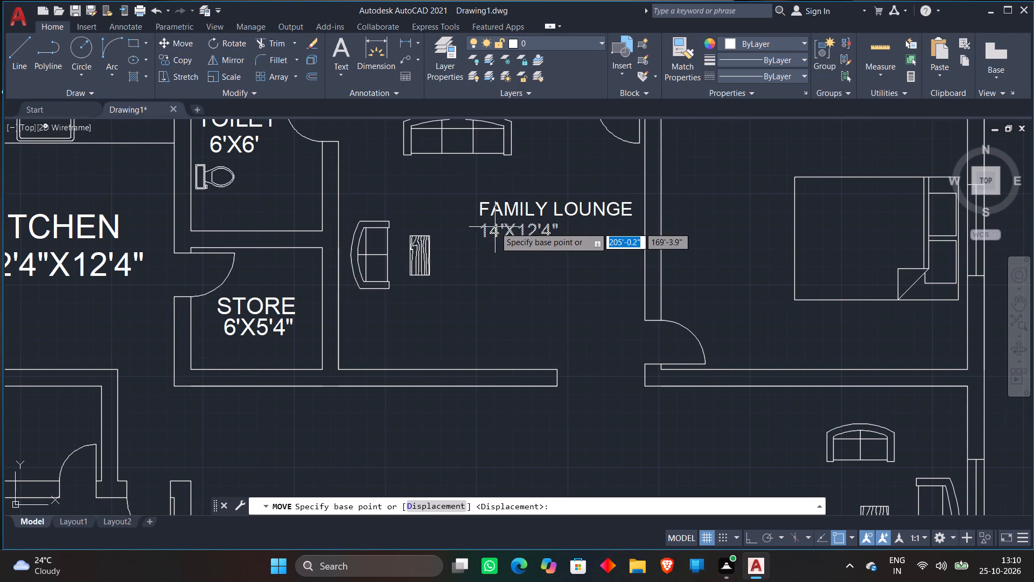
left_click(508, 233)
left_click(535, 233)
Move the BEDROOM label and its 14'X12'4" size from the list into the northeast bedroom.
scroll(557, 188, "down", 2)
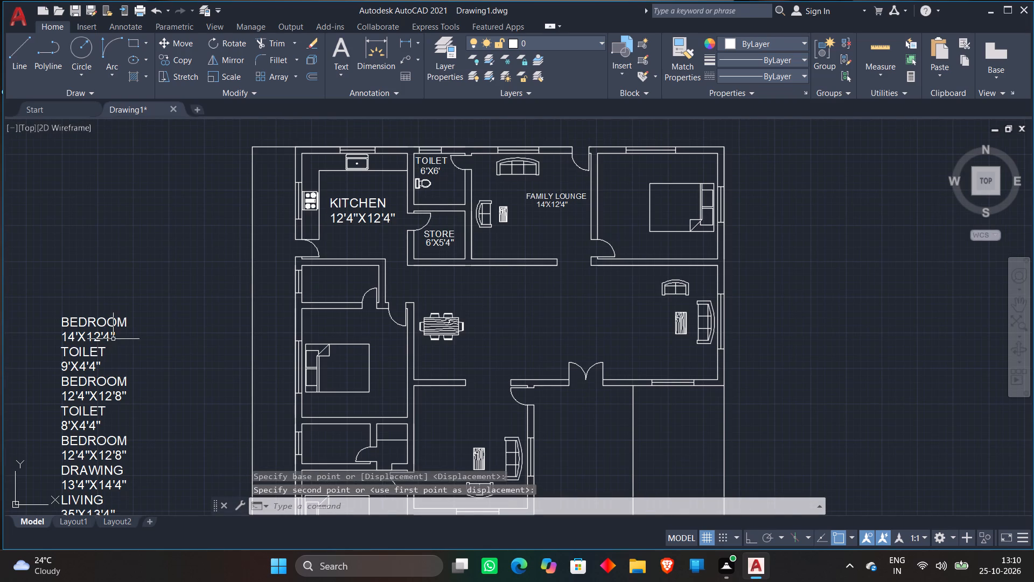
left_click(112, 339)
left_click(73, 324)
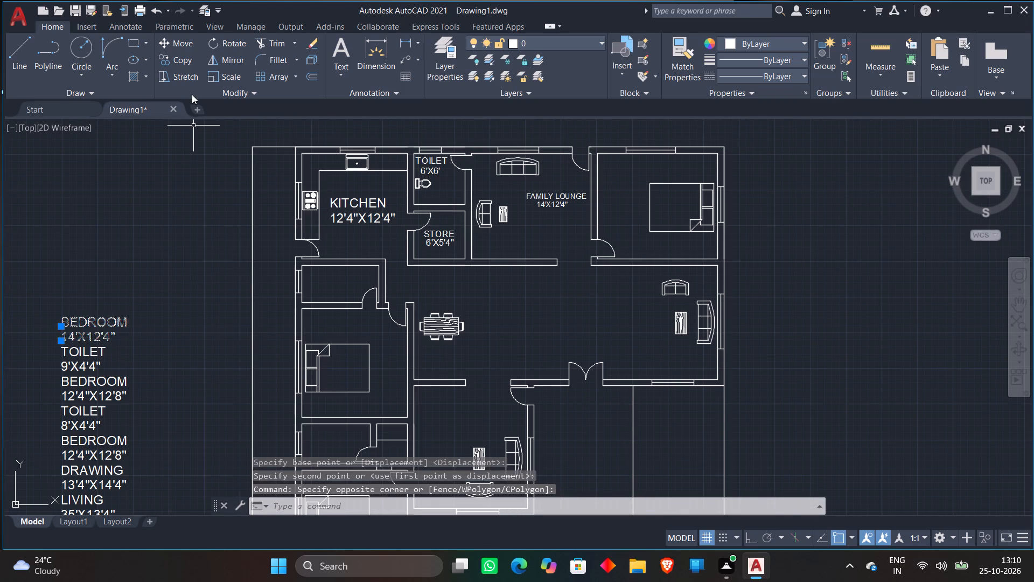
left_click(170, 40)
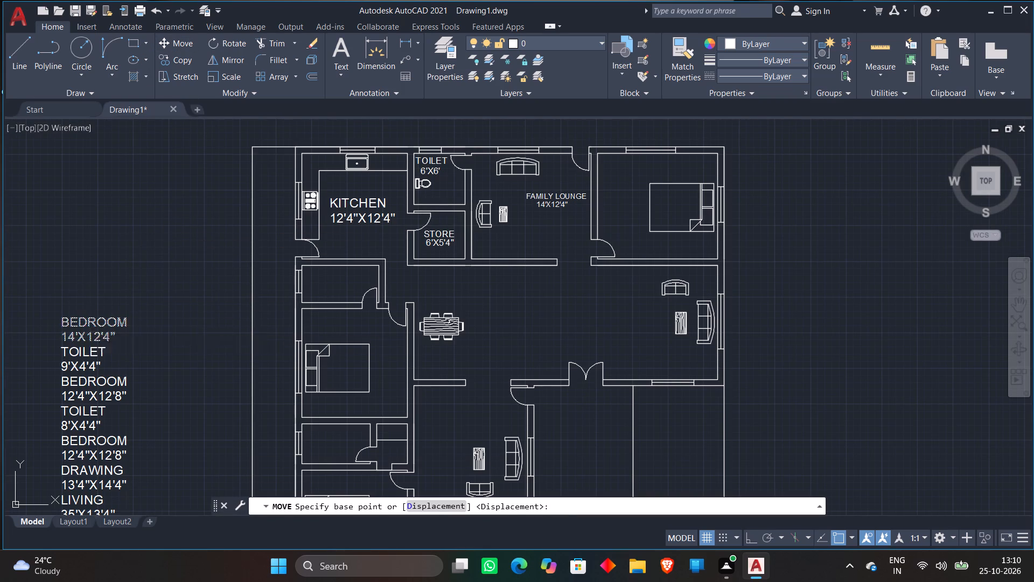
left_click(89, 329)
scroll(671, 199, "up", 3)
scroll(628, 225, "down", 2)
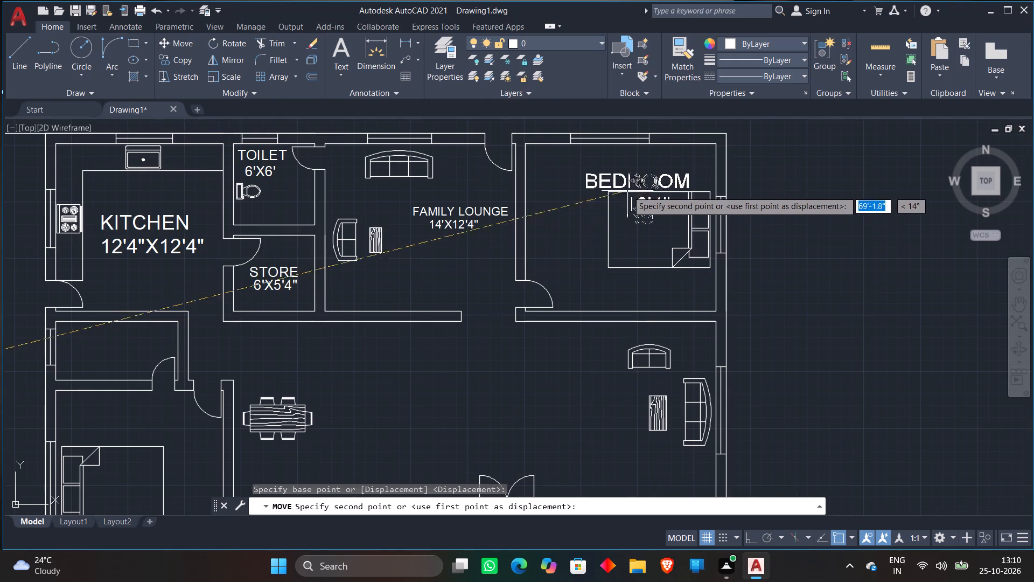
left_click(621, 223)
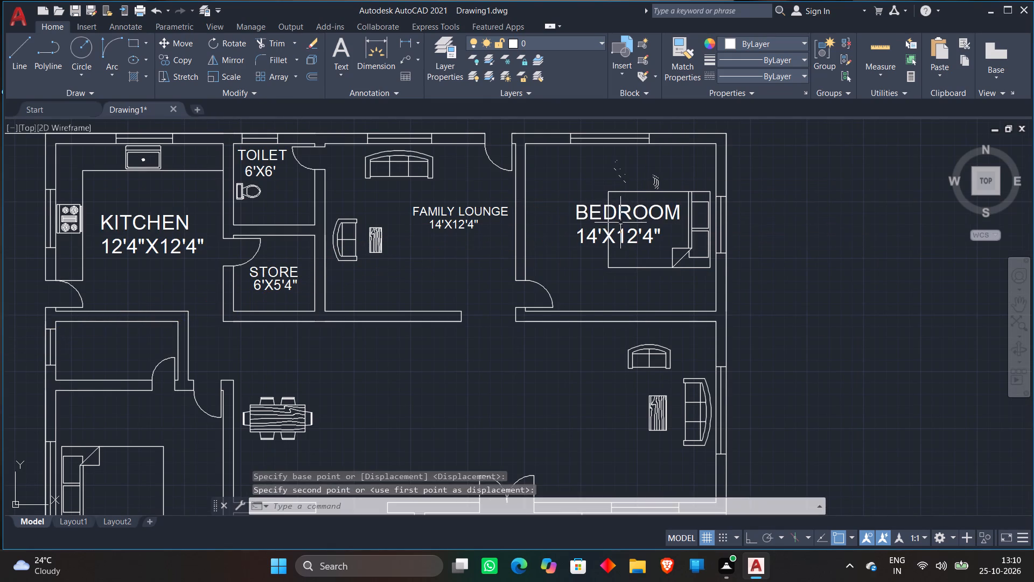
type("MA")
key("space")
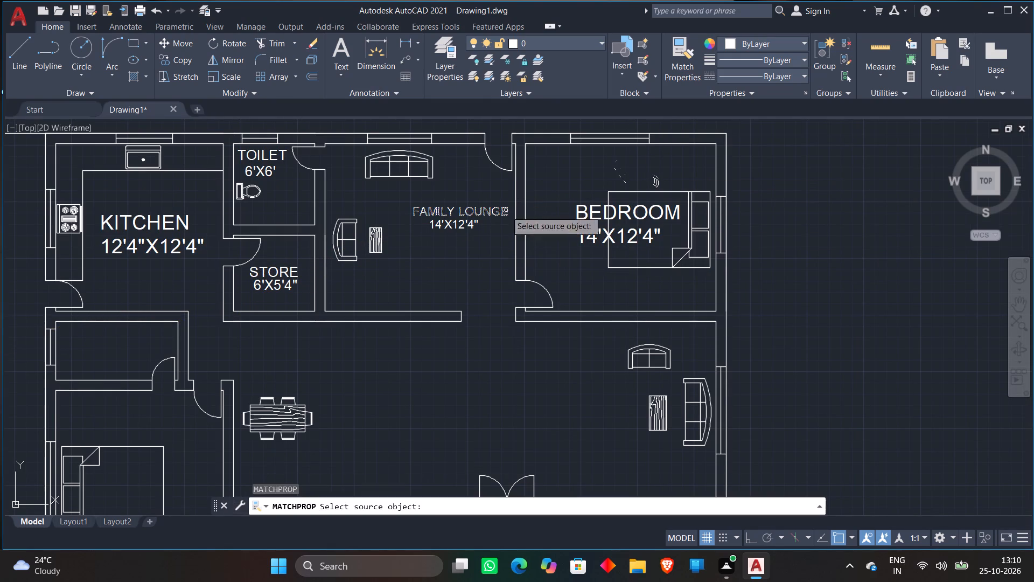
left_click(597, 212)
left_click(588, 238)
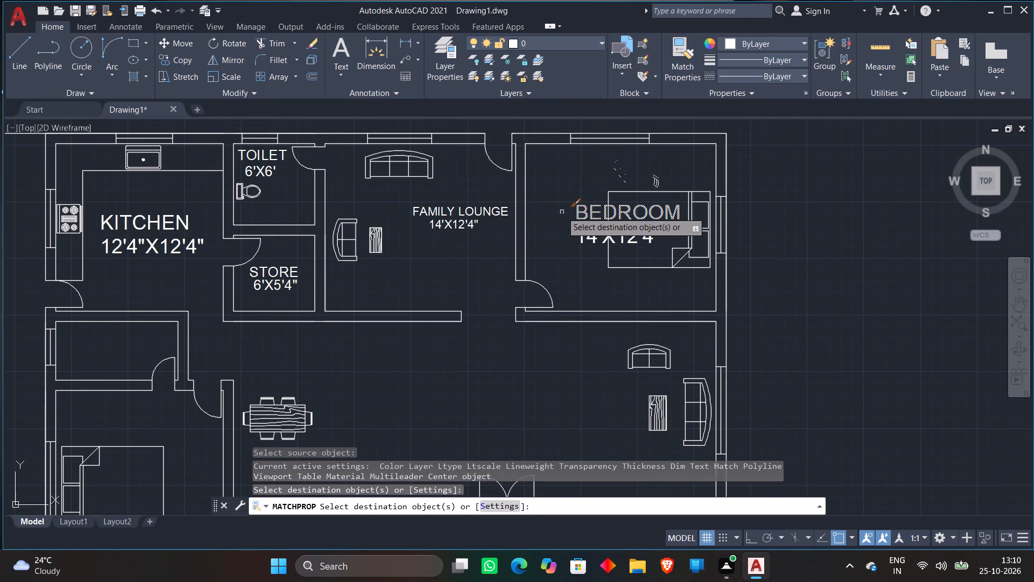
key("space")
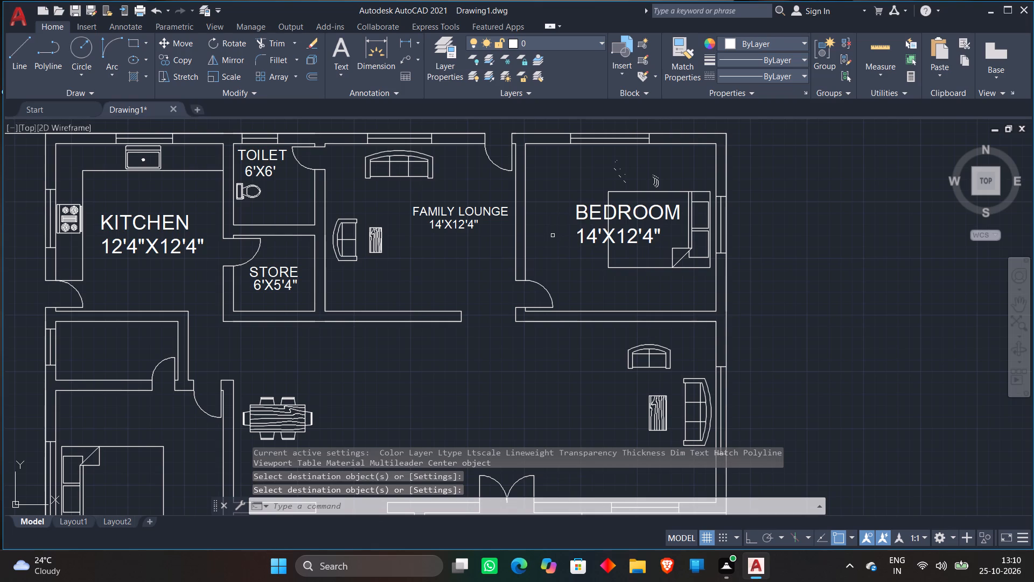
Match the northeast BEDROOM label and its 14'X12'4" size to the text properties of the FAMILY LOUNGE label.
type("MA")
key("space")
left_click(500, 214)
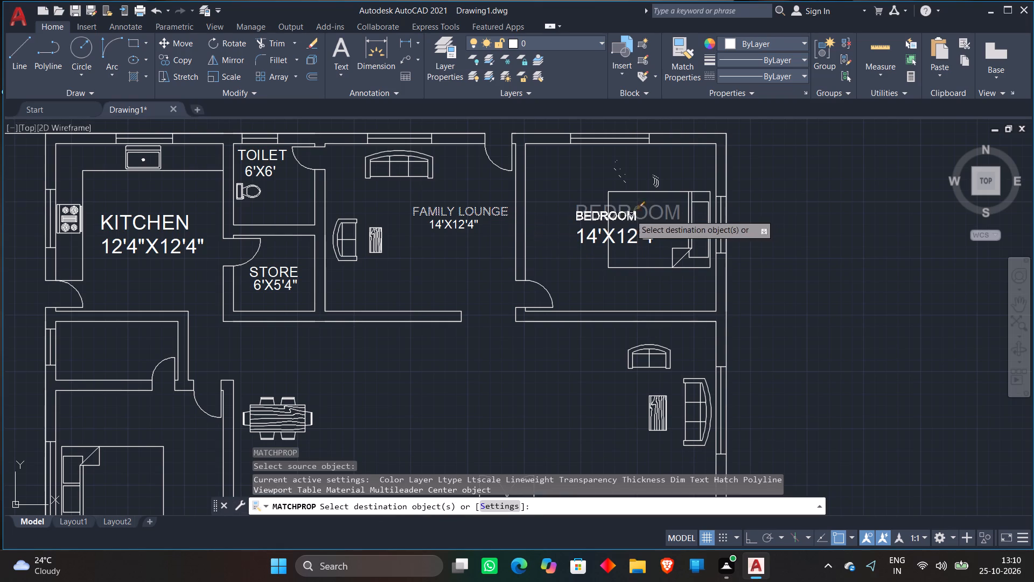
left_click(579, 216)
left_click(583, 235)
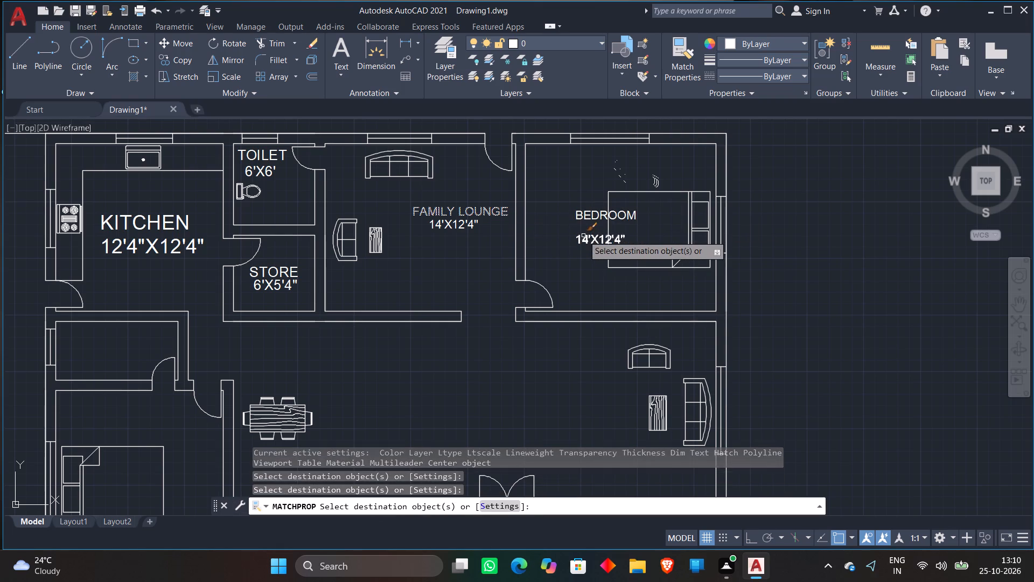
key("space")
Move the BEDROOM label east so it sits over the bed in the northeast bedroom.
left_click(591, 216)
type("M")
key("space")
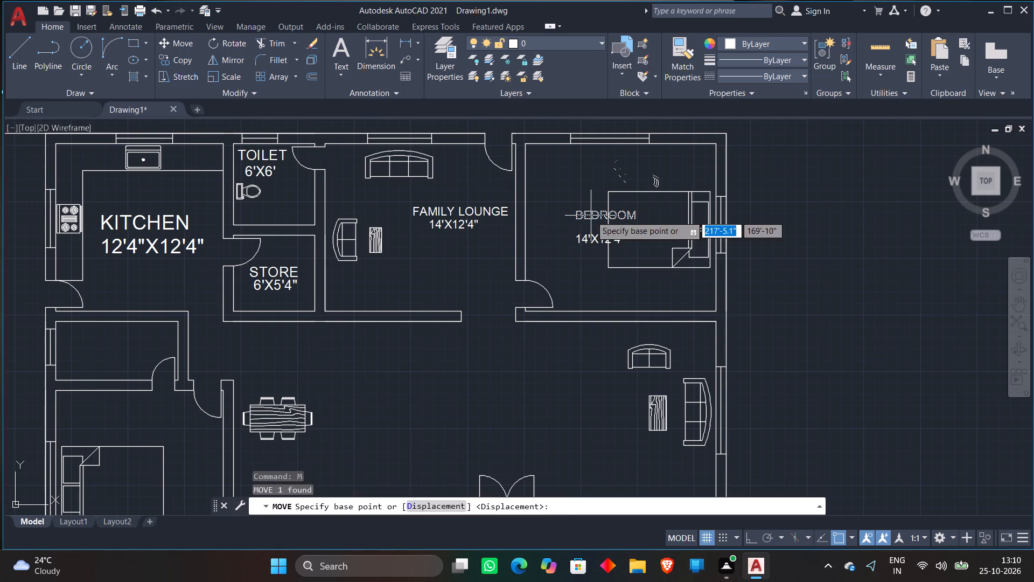
left_click(591, 216)
scroll(653, 216, "up", 2)
left_click(602, 217)
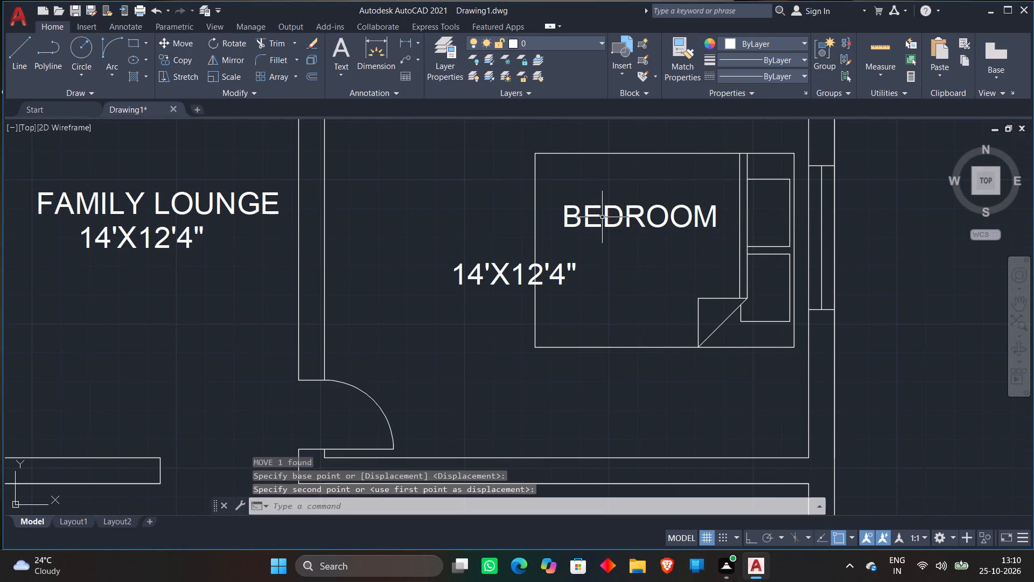
Move the bedroom's 14'X12'4" size text so it sits centred directly beneath the BEDROOM label on the bed.
left_click(560, 274)
key("m")
key("space")
left_click(514, 276)
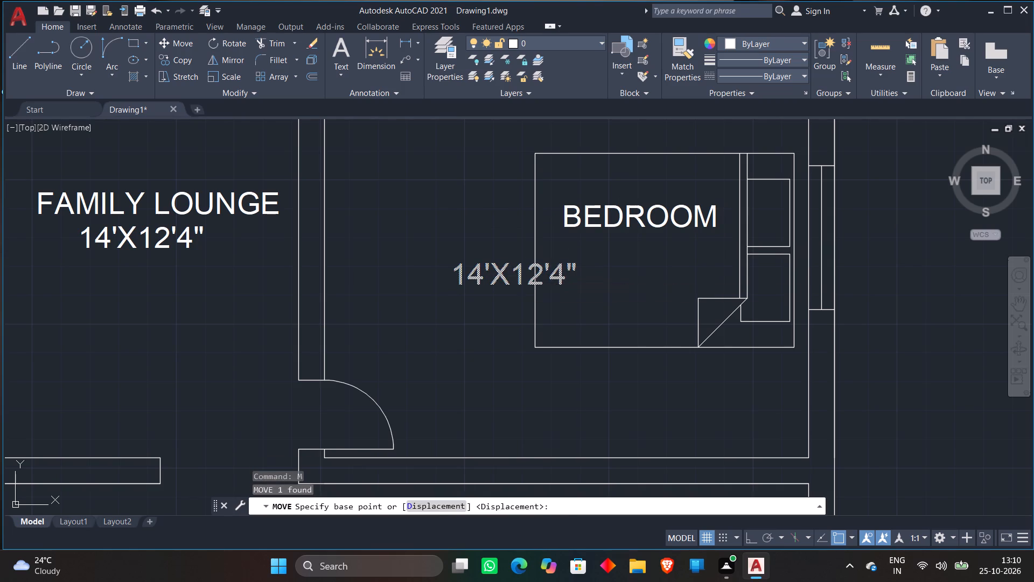
left_click(641, 246)
Match the KITCHEN label and its 12'4"X12'4" size to the text properties of the FAMILY LOUNGE label.
scroll(660, 214, "down", 3)
scroll(474, 223, "down", 1)
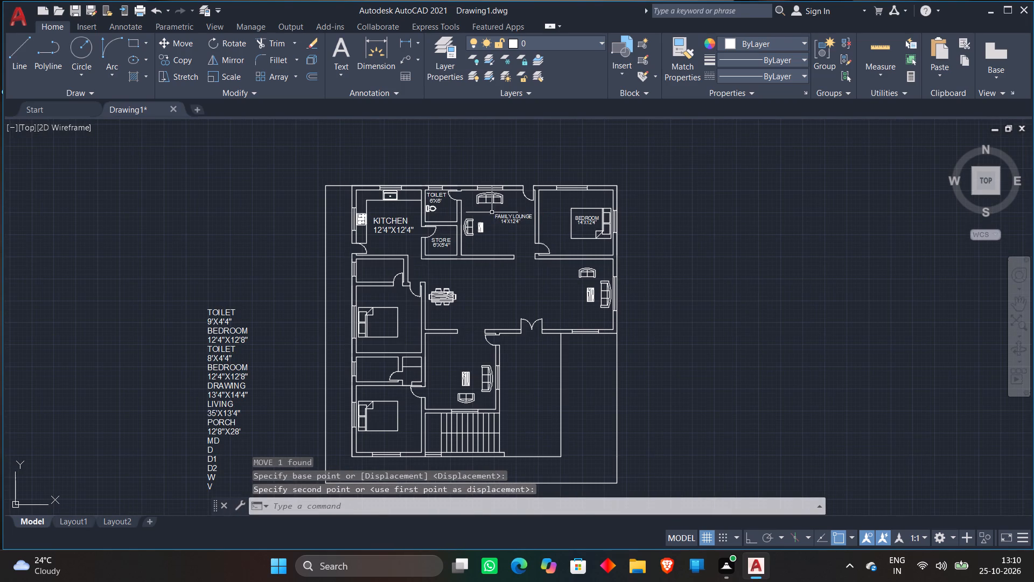
type("MA")
key("space")
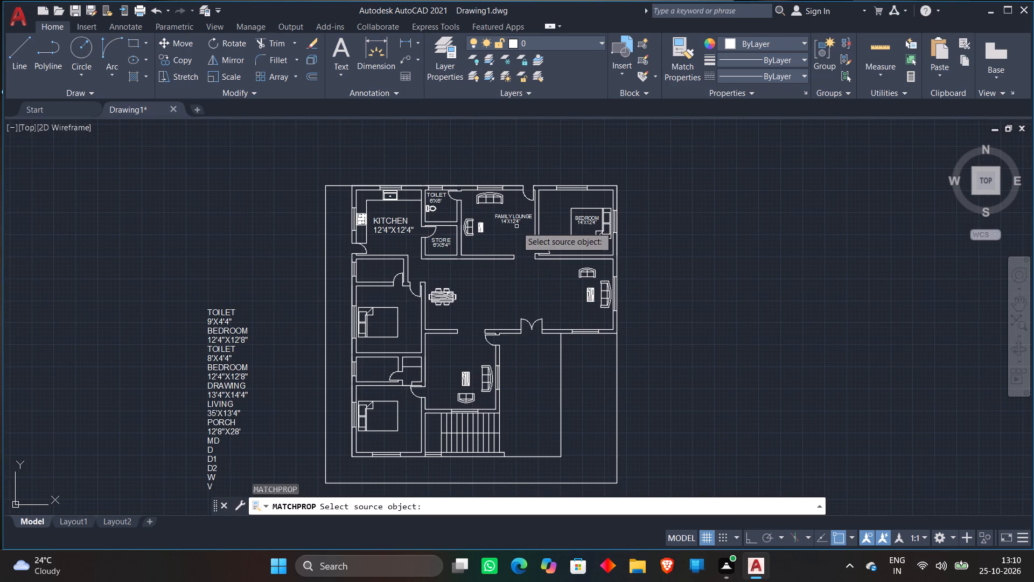
left_click(509, 214)
left_click(390, 216)
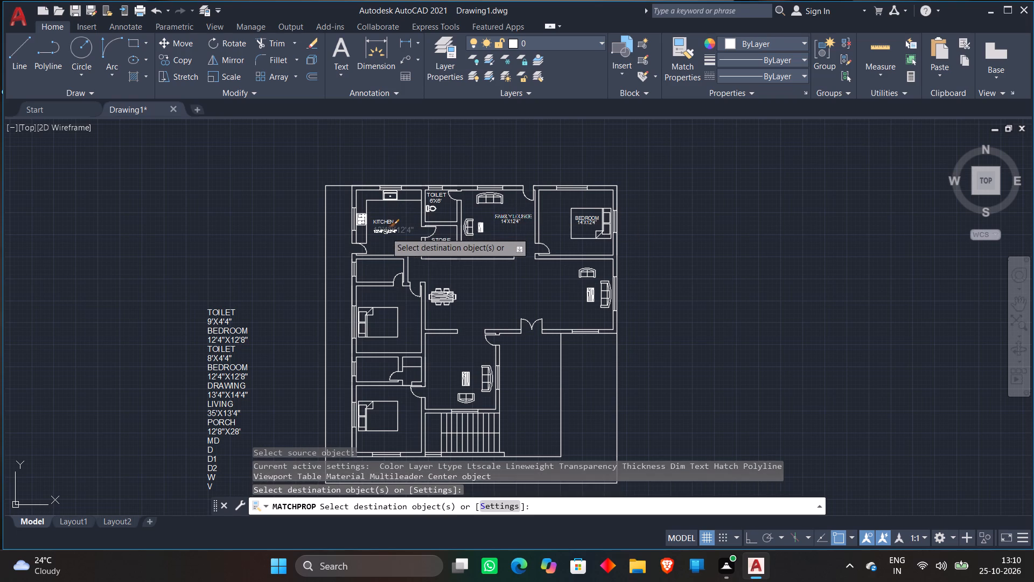
left_click(386, 232)
key("space")
scroll(389, 223, "up", 3)
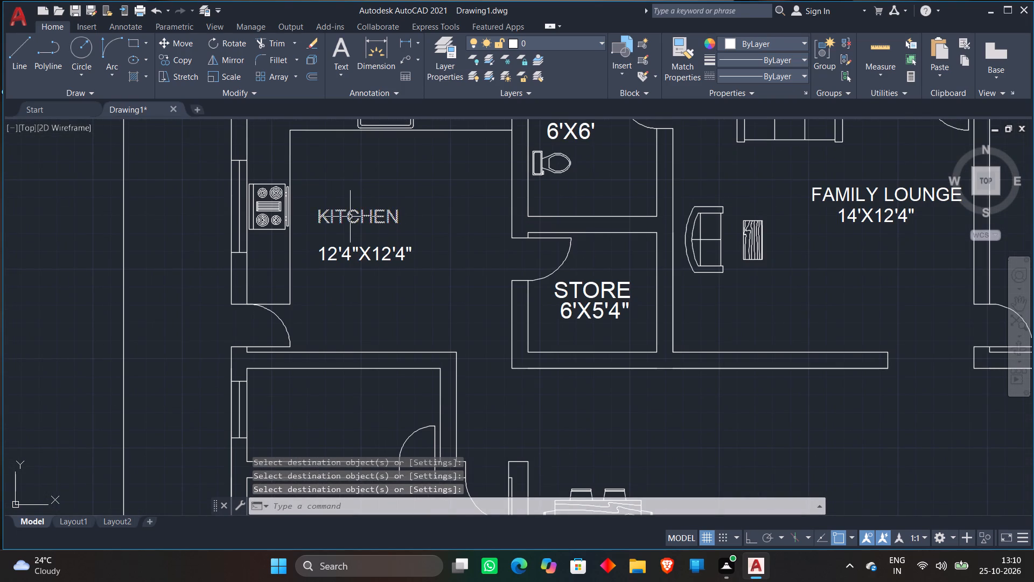
Move the KITCHEN label slightly northeast so it sits nearer the middle of the kitchen.
left_click(351, 217)
type("M")
key("space")
left_click(351, 217)
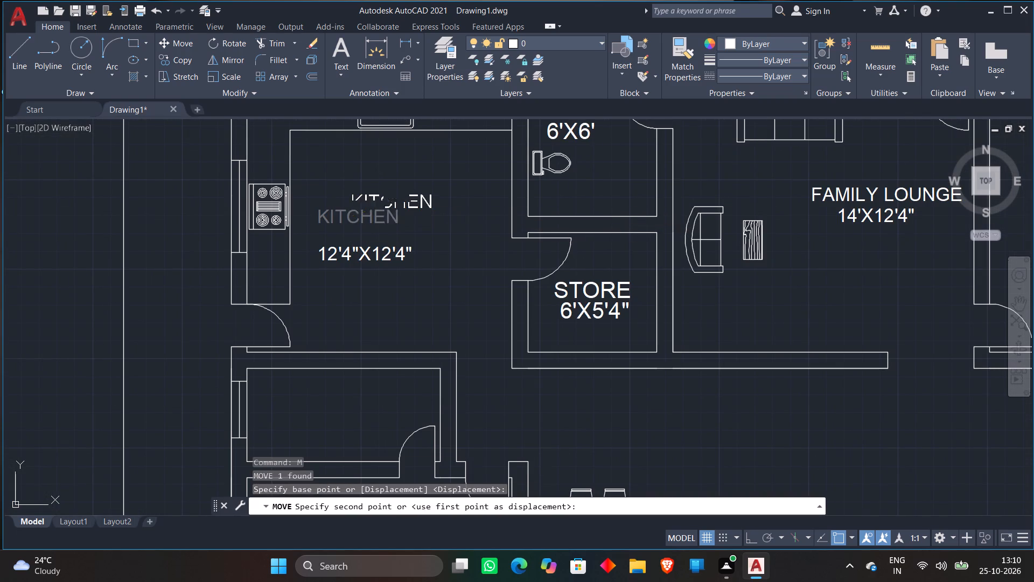
left_click(384, 202)
Move the kitchen's 12'4"X12'4" size text so it sits centred directly beneath the KITCHEN label.
left_click(358, 254)
left_click(358, 254)
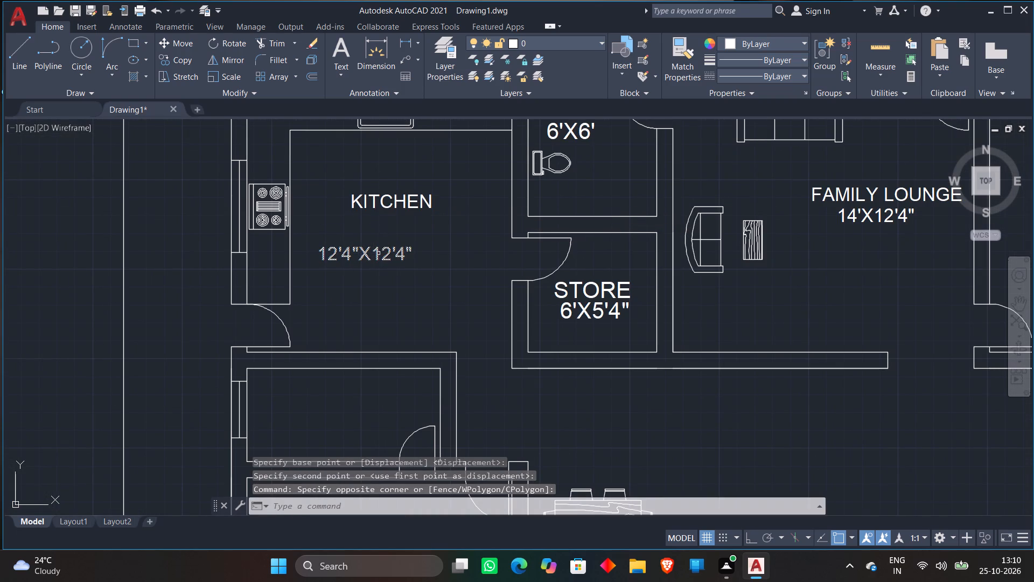
left_click(378, 253)
key("m")
key("space")
left_click(368, 256)
scroll(406, 224, "up", 2)
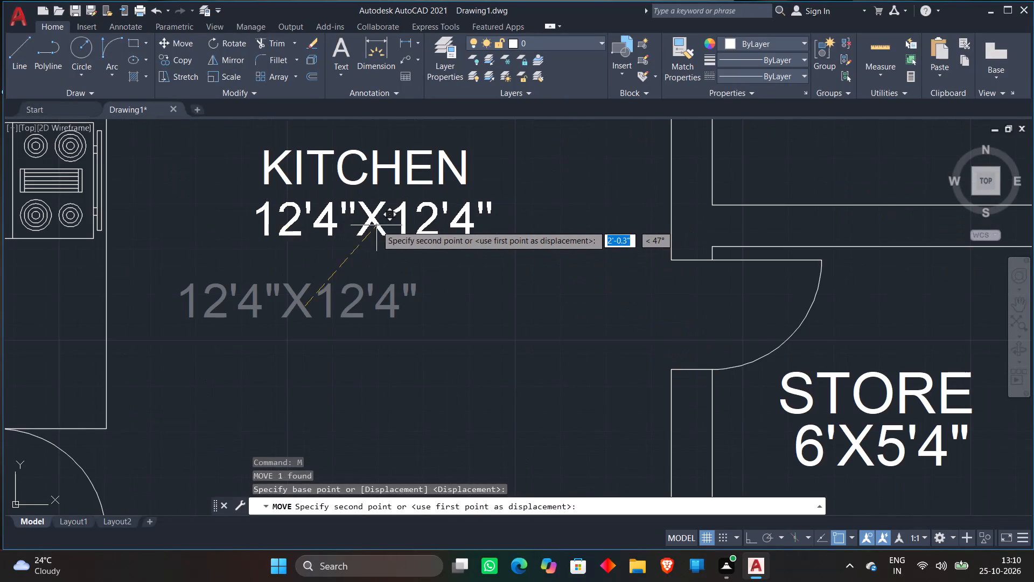
left_click(372, 226)
Match all the unplaced labels in the column beside the plan, TOILET through V, to the FAMILY LOUNGE label's text properties.
scroll(410, 194, "down", 3)
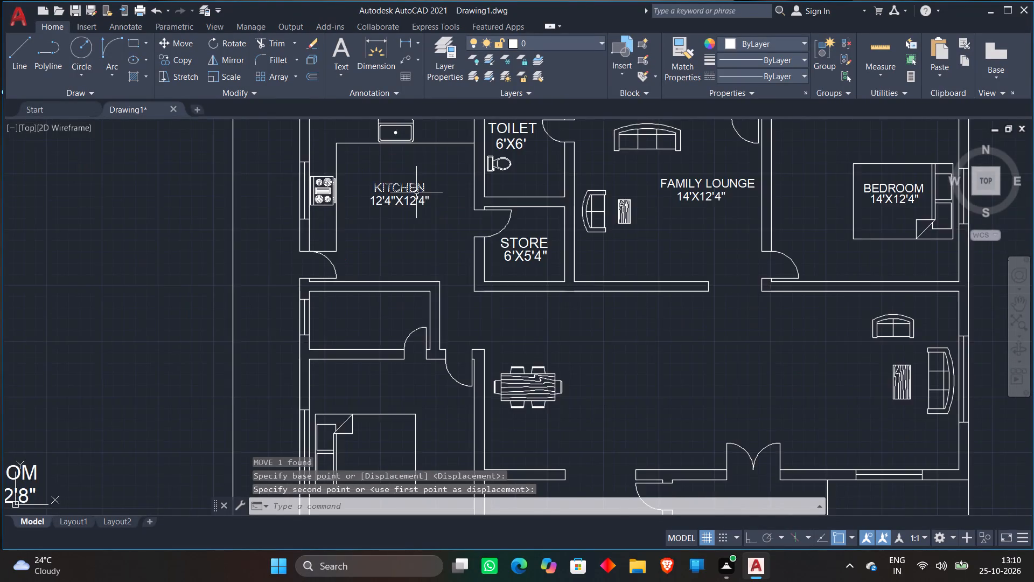
scroll(416, 192, "down", 2)
middle_click_drag(295, 239, 281, 194)
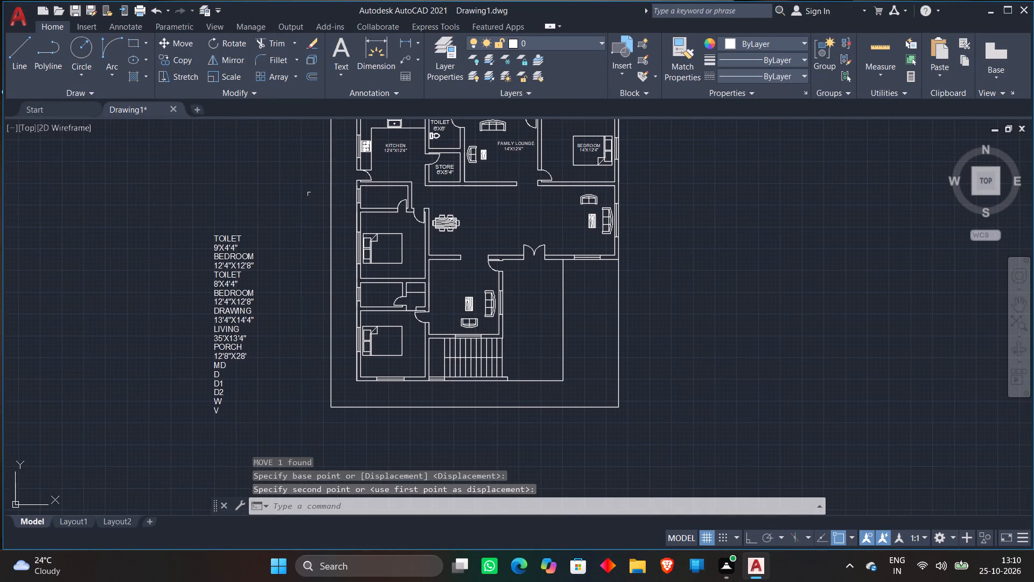
type("MA")
key("space")
left_click(520, 142)
left_click(191, 206)
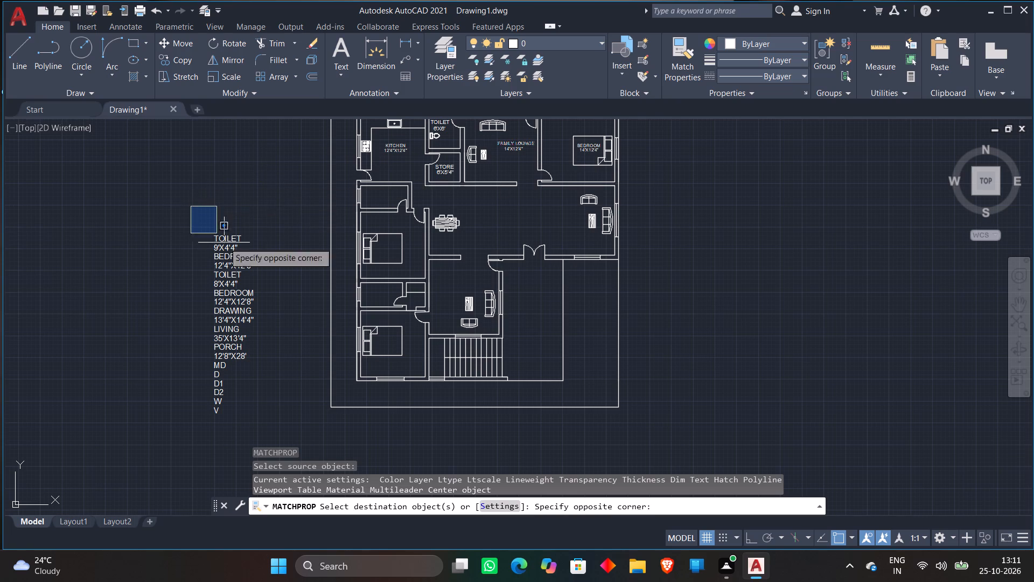
left_click(269, 429)
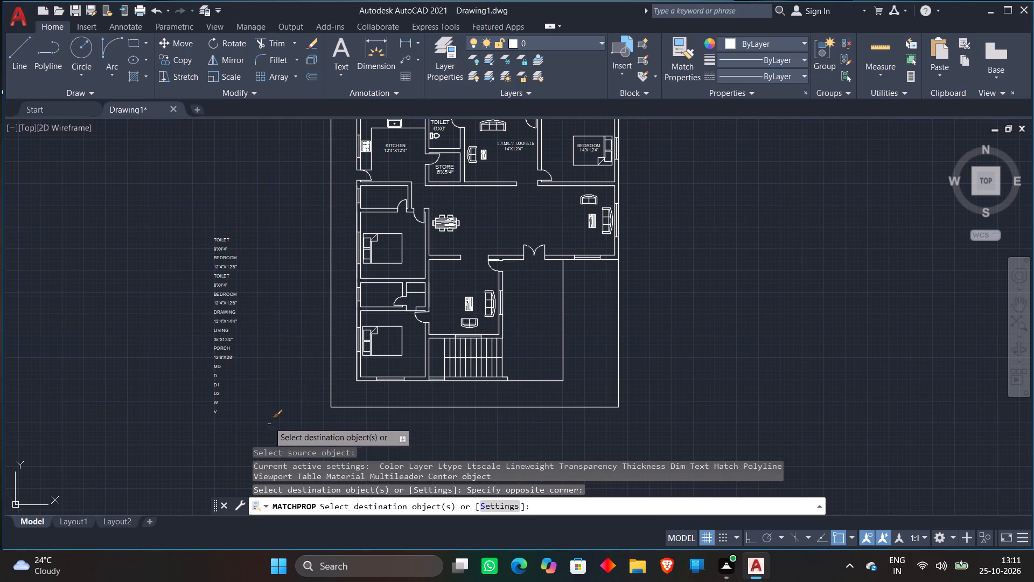
key("space")
Move the TOILET label and its 9'X4'4" size from the label column into the small room south of the kitchen.
scroll(273, 226, "up", 2)
middle_click_drag(272, 226, 138, 288)
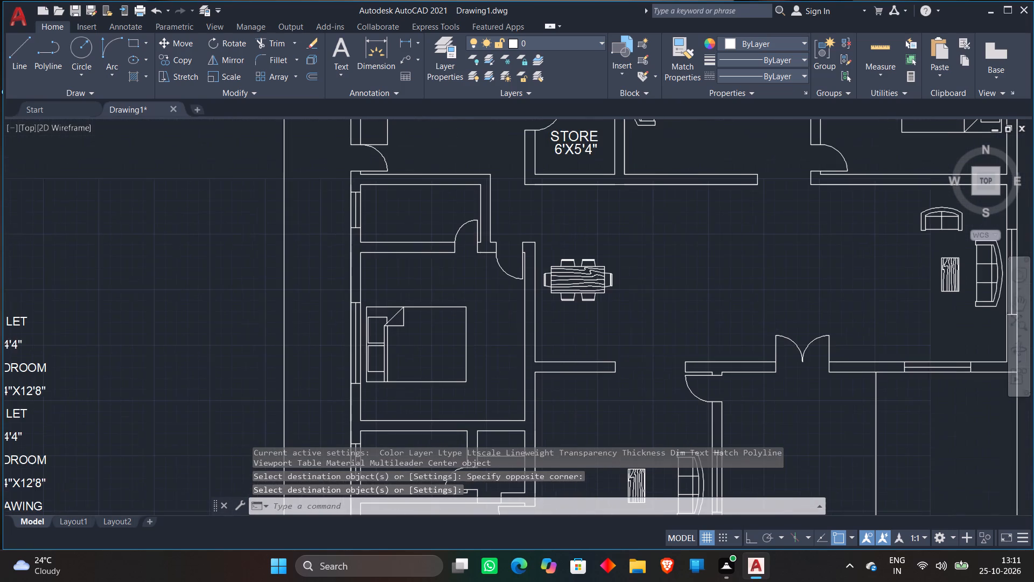
middle_click_drag(138, 288, 139, 288)
scroll(119, 306, "down", 1)
left_click(40, 312)
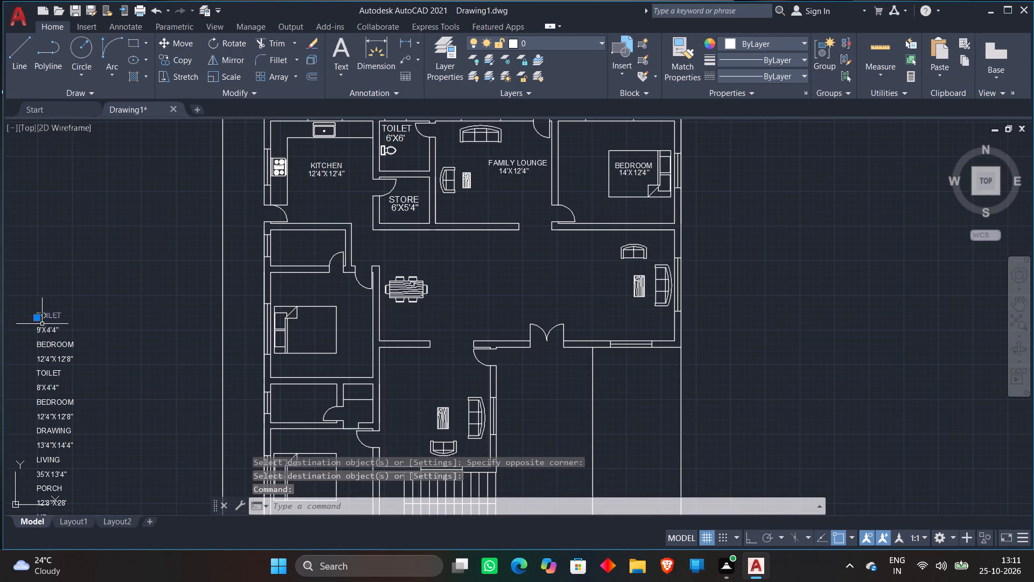
left_click(43, 330)
type("M")
key("space")
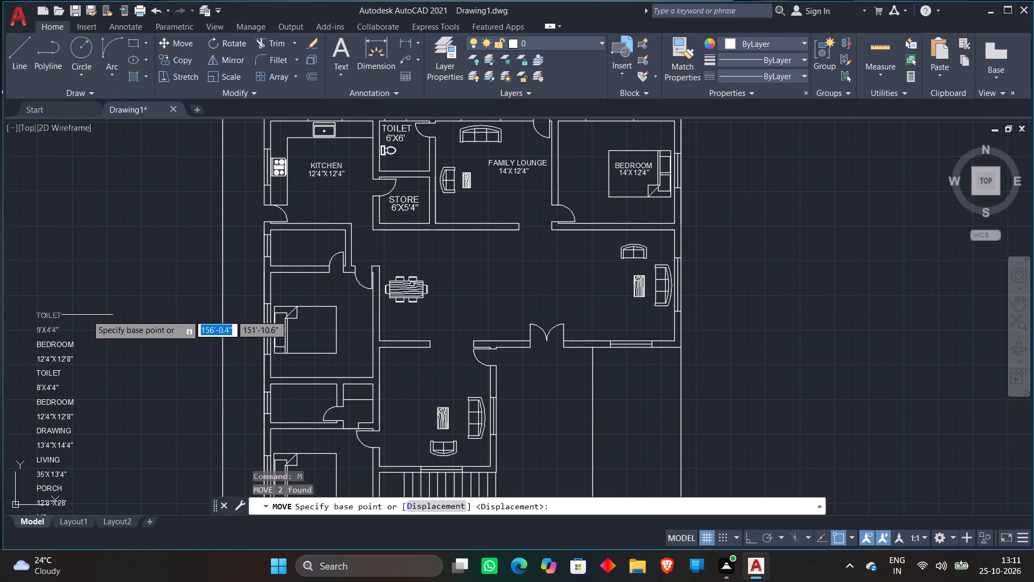
left_click(48, 325)
scroll(308, 248, "up", 3)
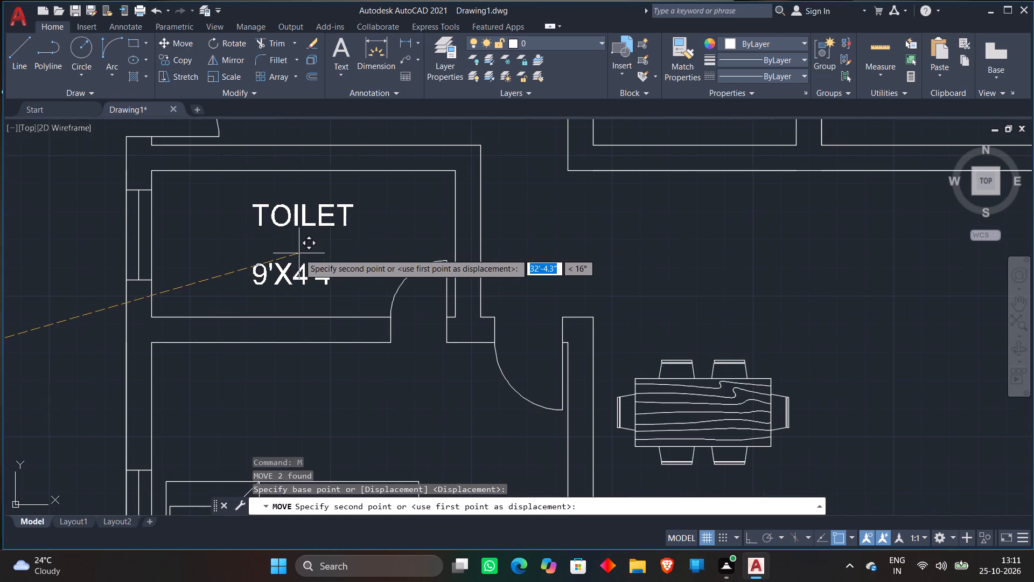
left_click(299, 253)
Move the 9'X4'4" size text up so it sits closely beneath its TOILET label.
left_click(288, 273)
type("M")
key("space")
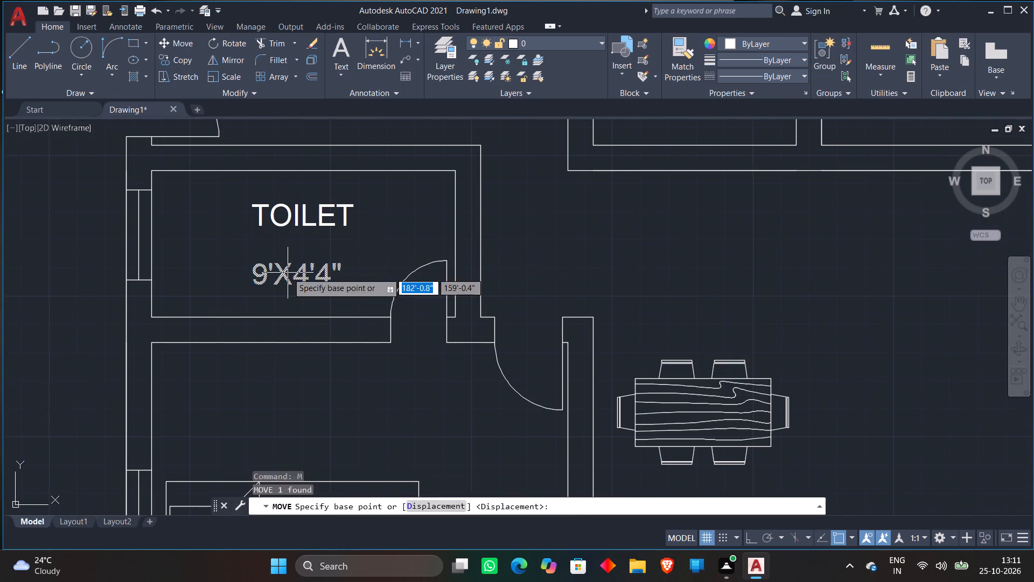
left_click(288, 273)
left_click(291, 250)
Copy the WC from the 6'X6' toilet to the west side of the 9'X4'4" toilet.
scroll(467, 242, "down", 4)
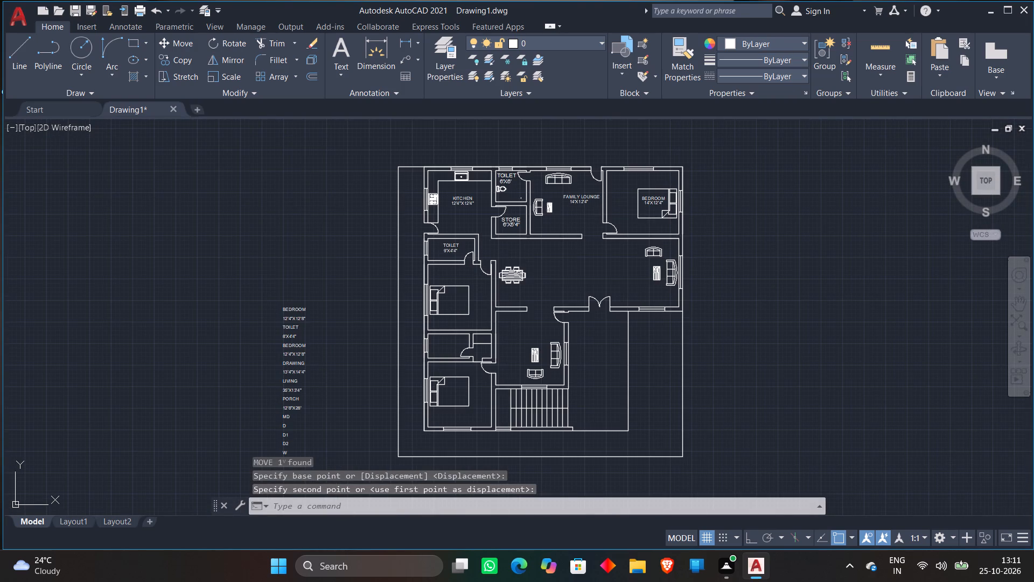
scroll(493, 188, "up", 2)
left_click(501, 189)
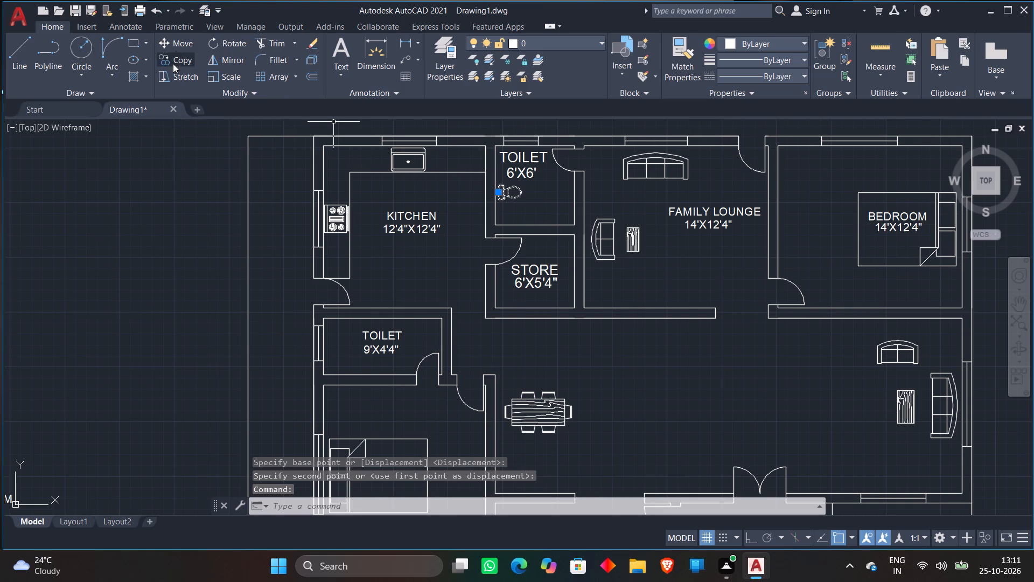
left_click(173, 61)
left_click(515, 196)
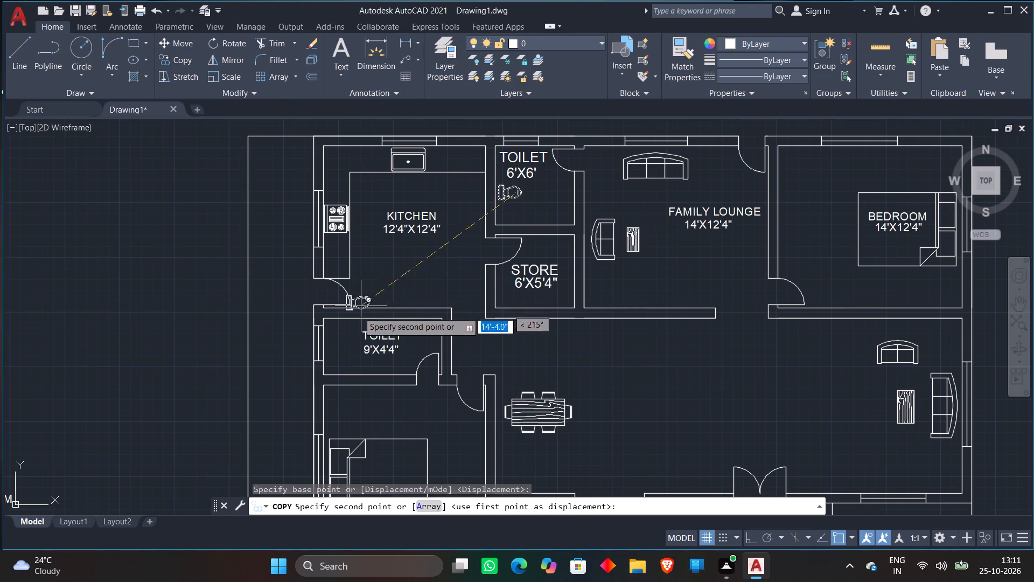
scroll(338, 354, "up", 2)
left_click(347, 341)
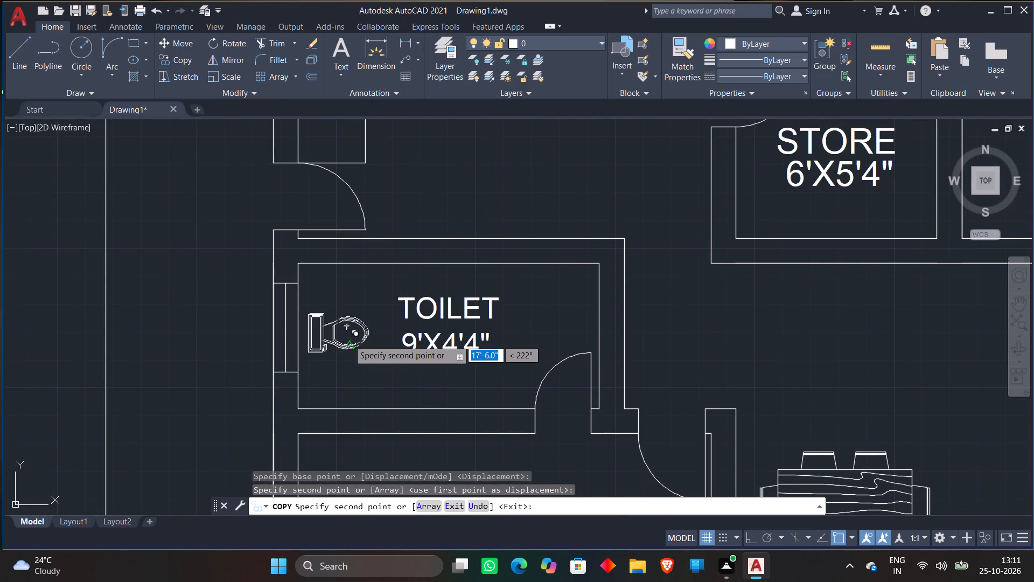
key("space")
Move the first BEDROOM label and its 12'4"X12'8" size from the column onto the bed south of the 9'X4'4" toilet.
scroll(441, 293, "down", 3)
scroll(281, 304, "down", 1)
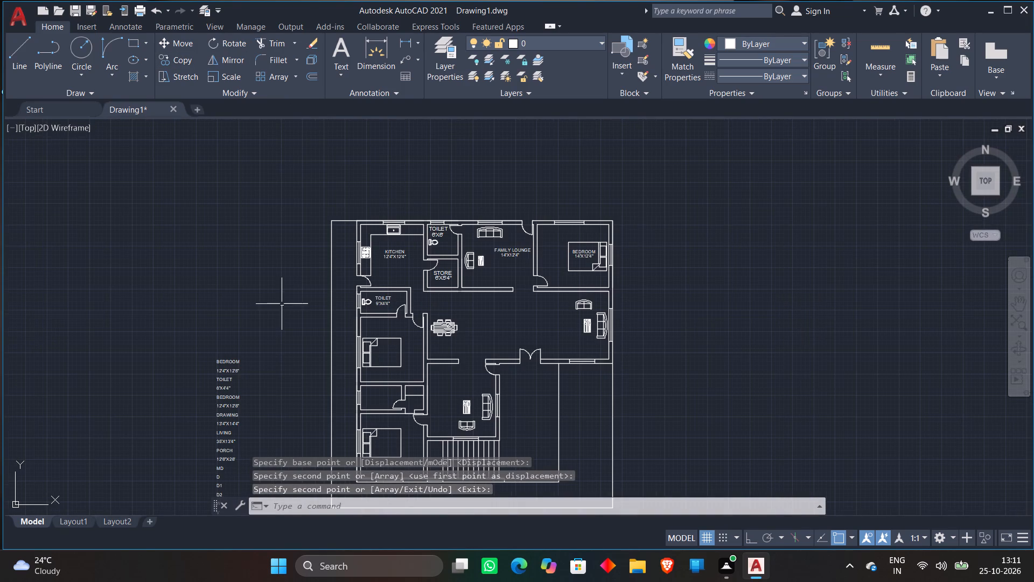
middle_click_drag(282, 304, 275, 213)
scroll(255, 255, "up", 1)
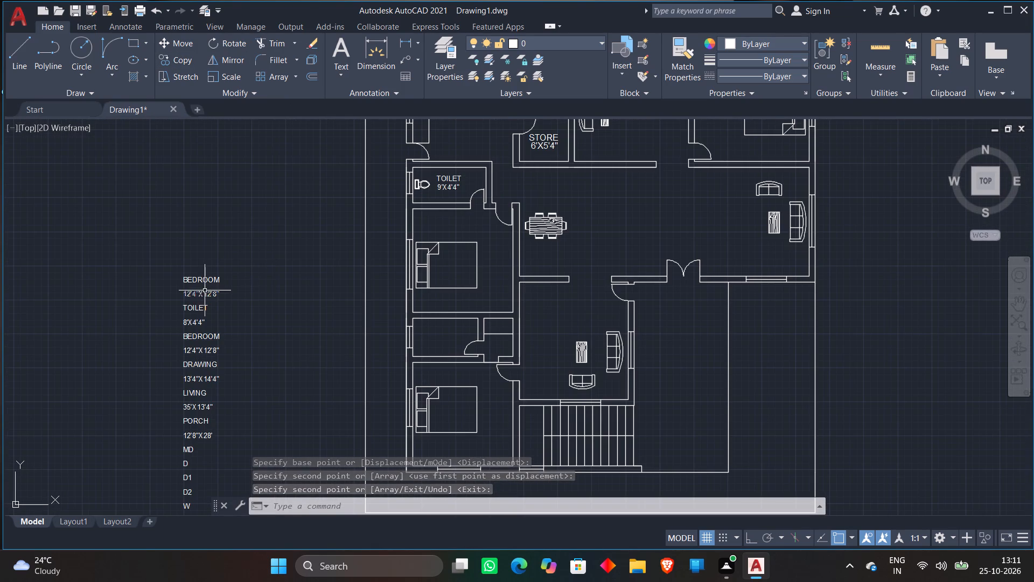
left_click(136, 261)
left_click(243, 302)
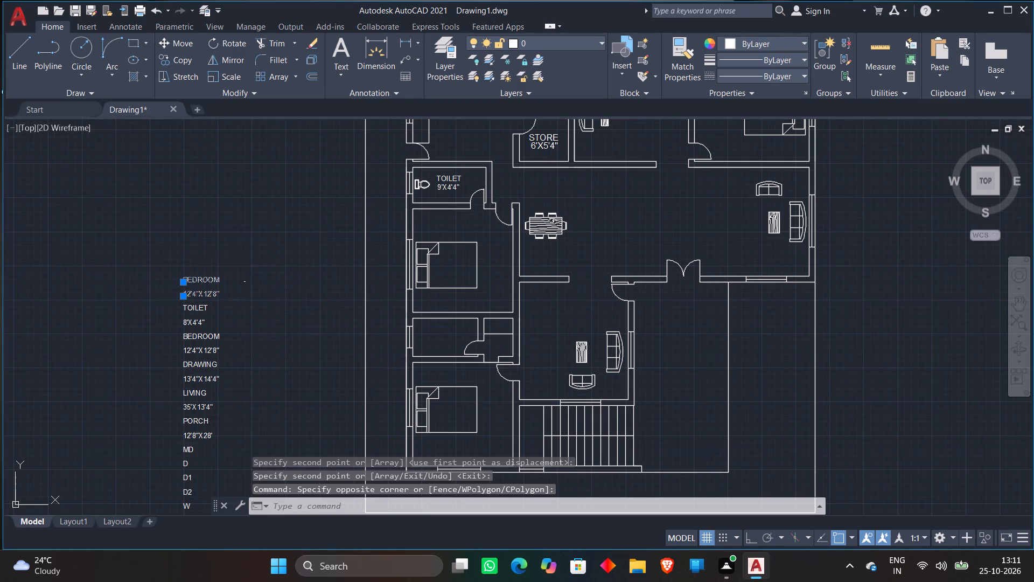
left_click(169, 43)
left_click(189, 293)
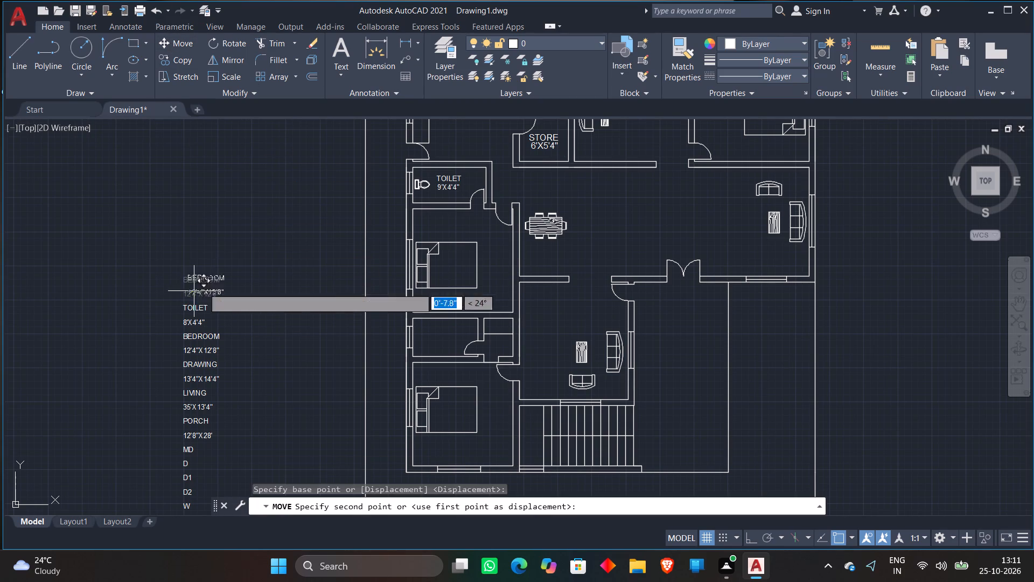
scroll(432, 269, "up", 2)
left_click(444, 277)
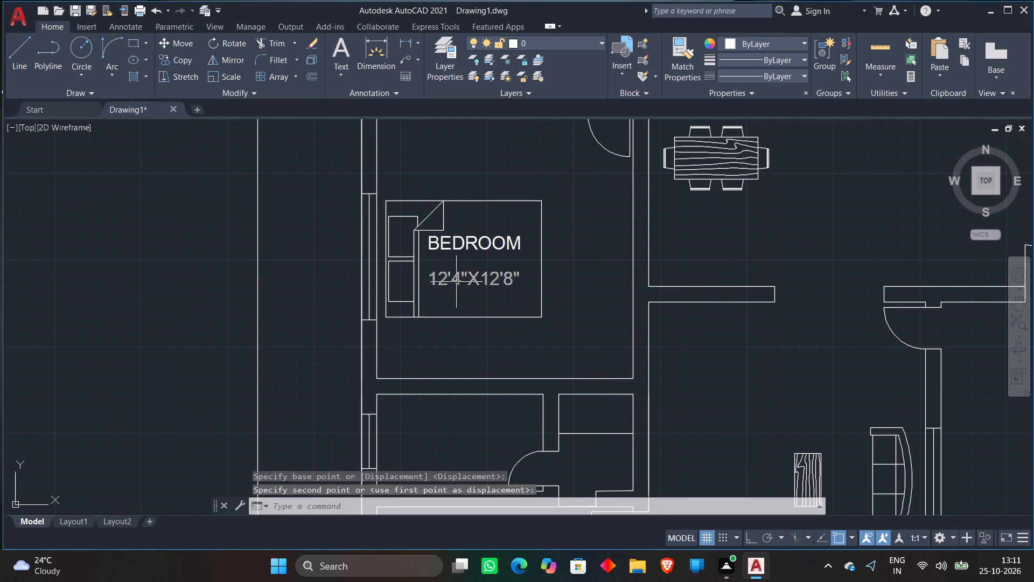
Move the bedroom's 12'4"X12'8" size text up so it sits closely beneath the BEDROOM label on the bed.
left_click(456, 282)
key("space")
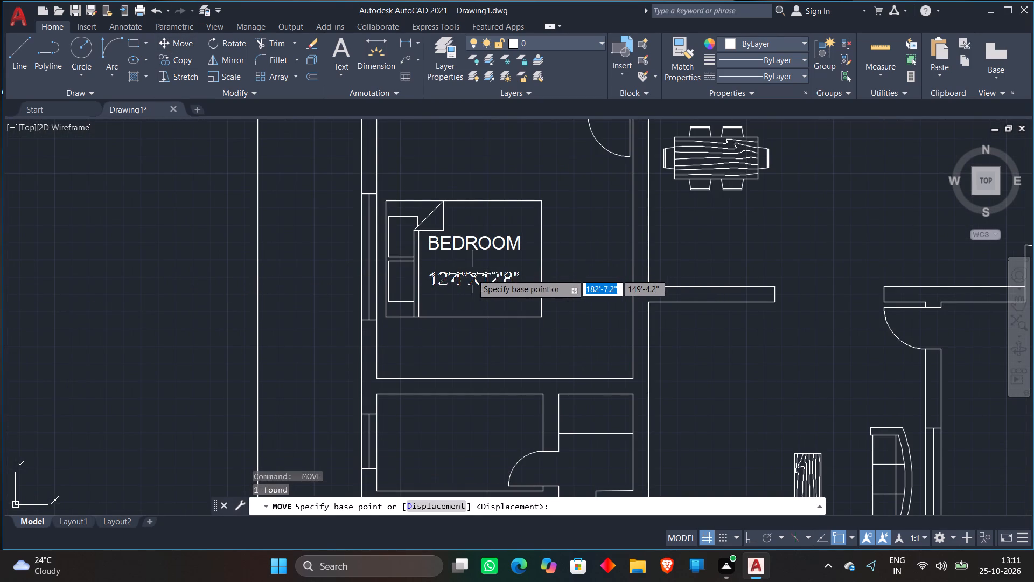
key("m")
key("space")
left_click(469, 278)
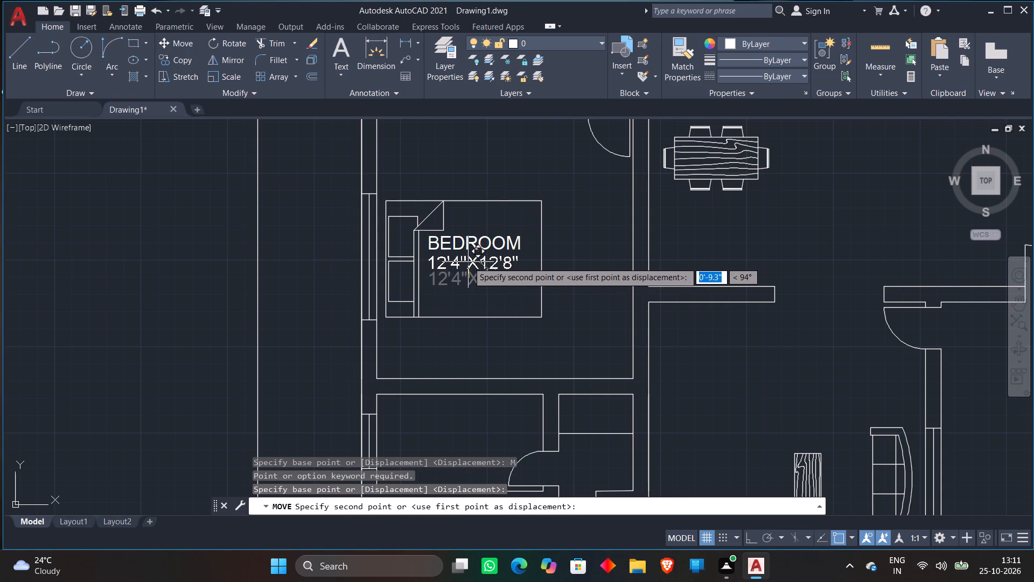
left_click(473, 261)
Move the TOILET label and its 8'X4'4" size from the column into the small room between the two western bedrooms.
scroll(499, 224, "down", 1)
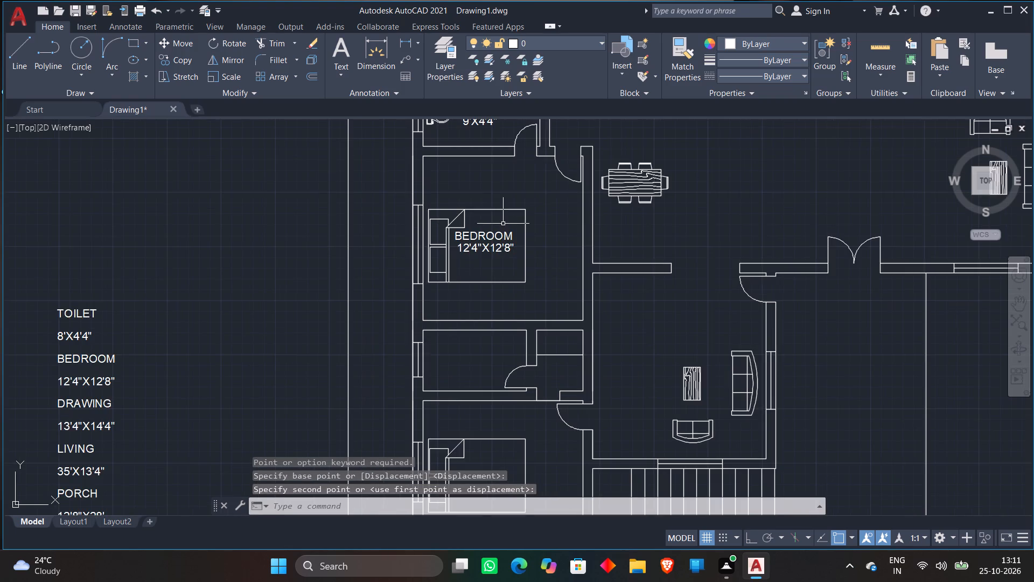
scroll(504, 225, "down", 2)
scroll(346, 251, "up", 2)
left_click(310, 276)
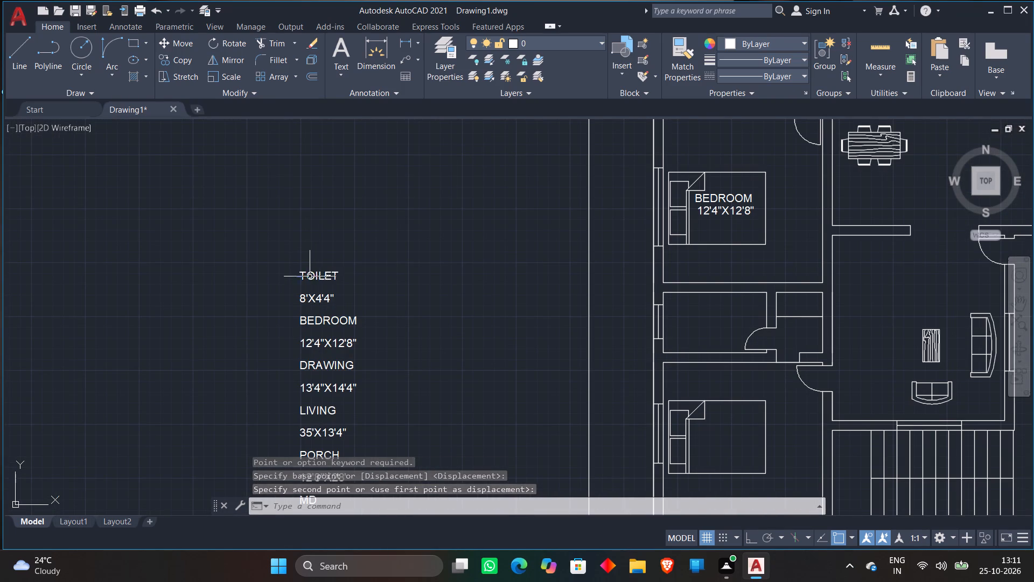
left_click(309, 294)
left_click(182, 46)
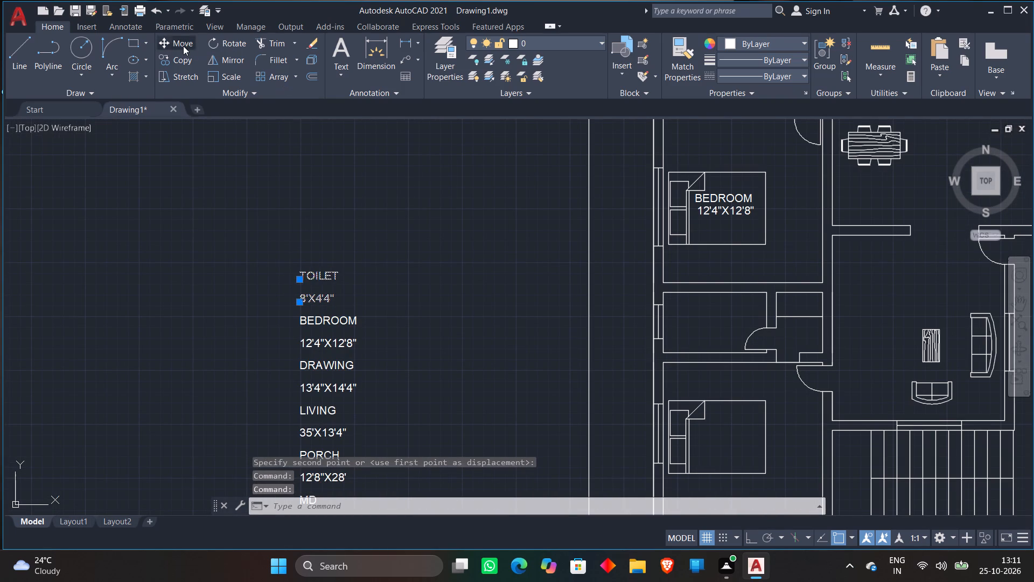
left_click(318, 275)
scroll(325, 230, "down", 1)
middle_click_drag(325, 229, 164, 156)
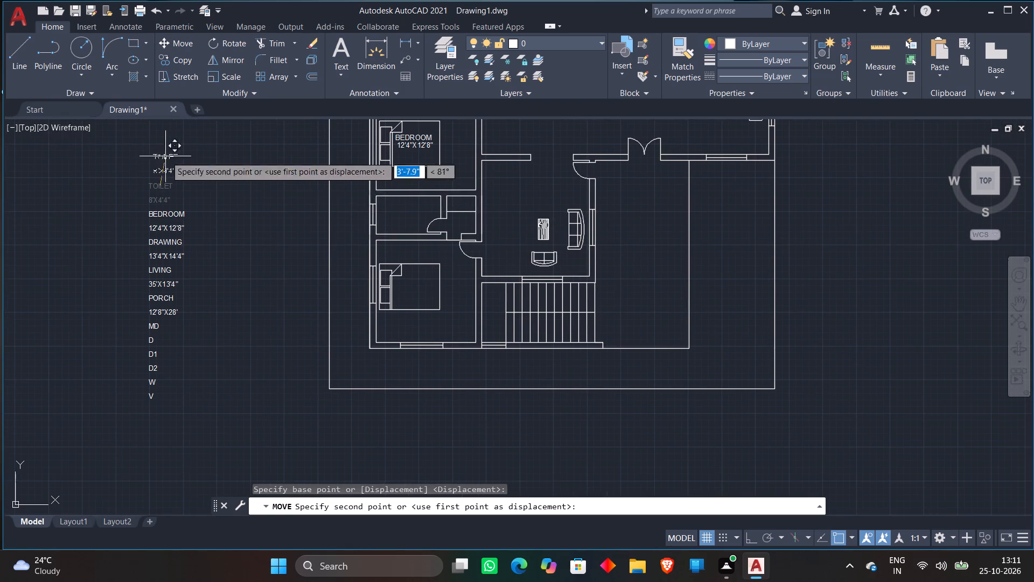
scroll(411, 233, "up", 2)
left_click(412, 165)
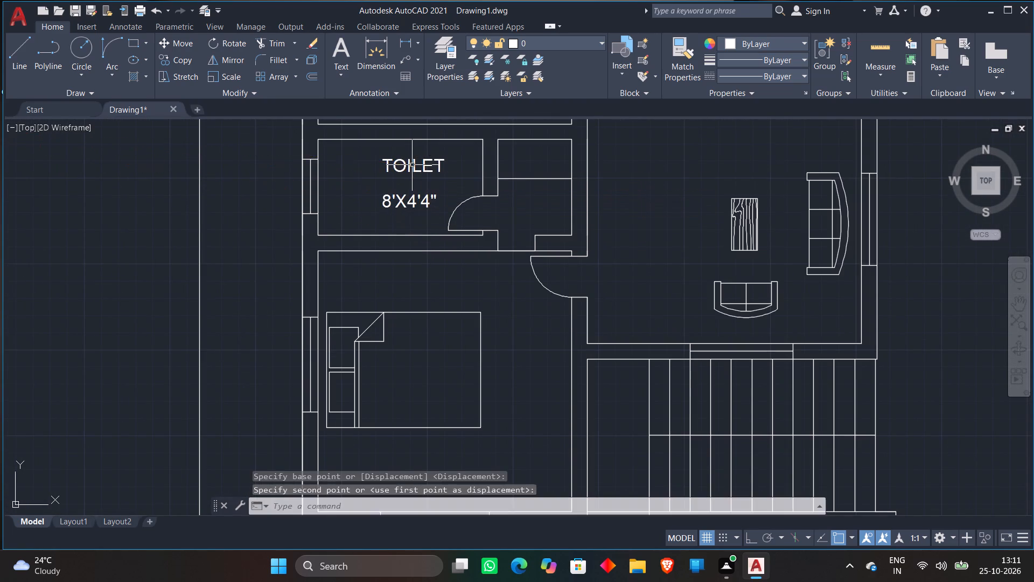
Copy the WC from the 9'X4'4" toilet to the west side of the 8'X4'4" toilet.
scroll(412, 165, "down", 3)
middle_click_drag(408, 173, 379, 299)
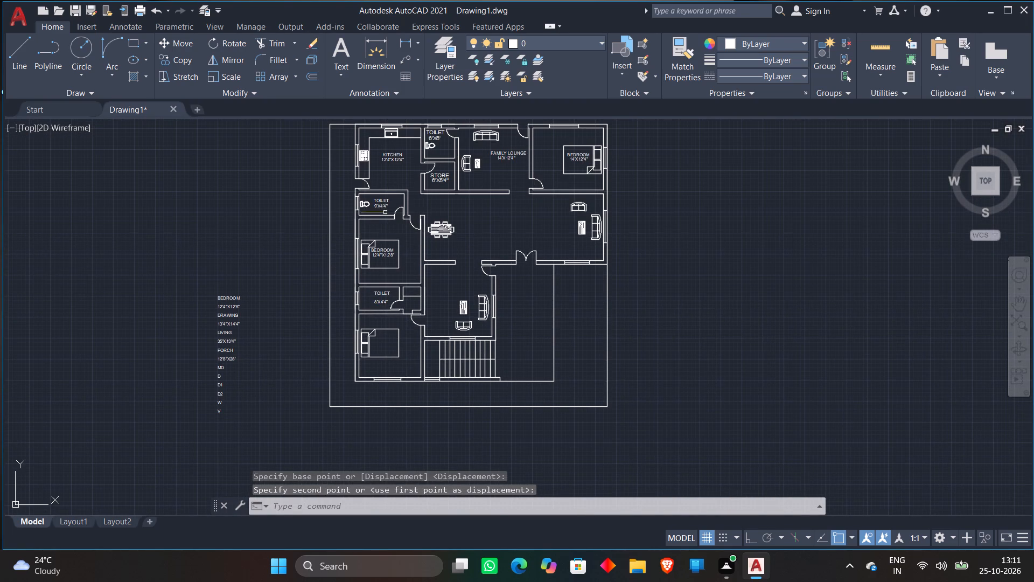
left_click(369, 205)
right_click(285, 205)
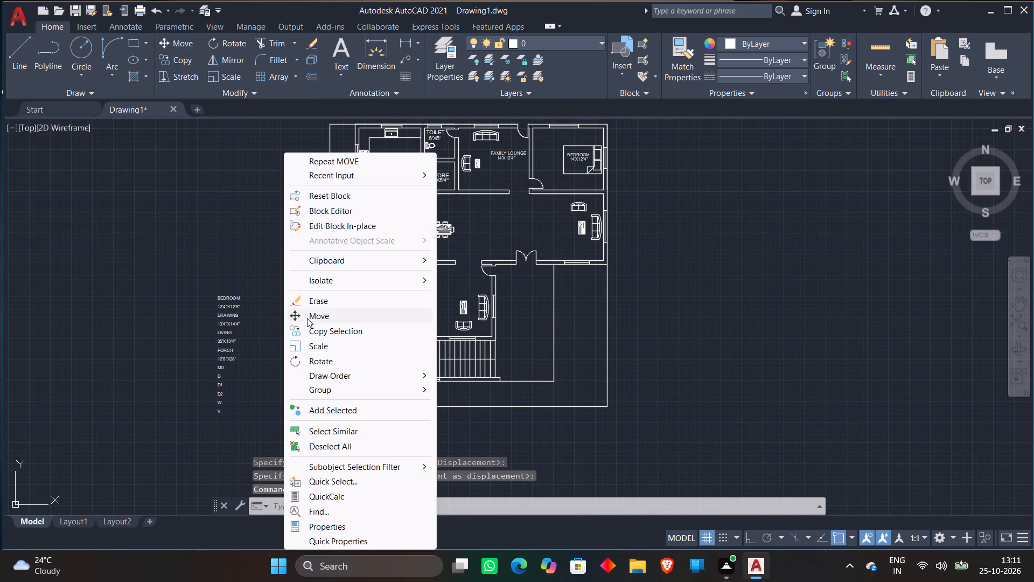
left_click(304, 330)
left_click(369, 202)
scroll(368, 307, "up", 1)
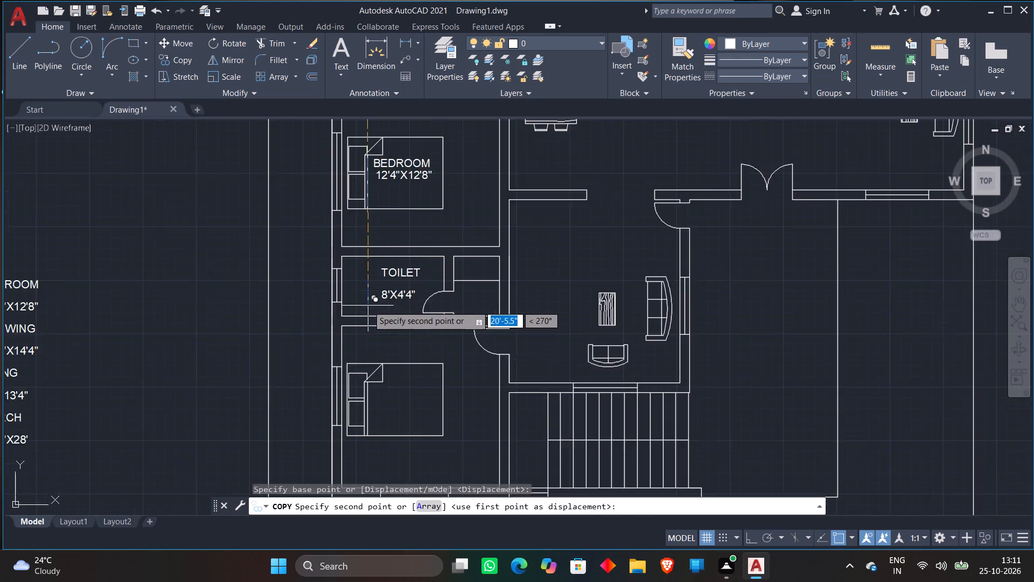
scroll(368, 306, "up", 2)
left_click(369, 274)
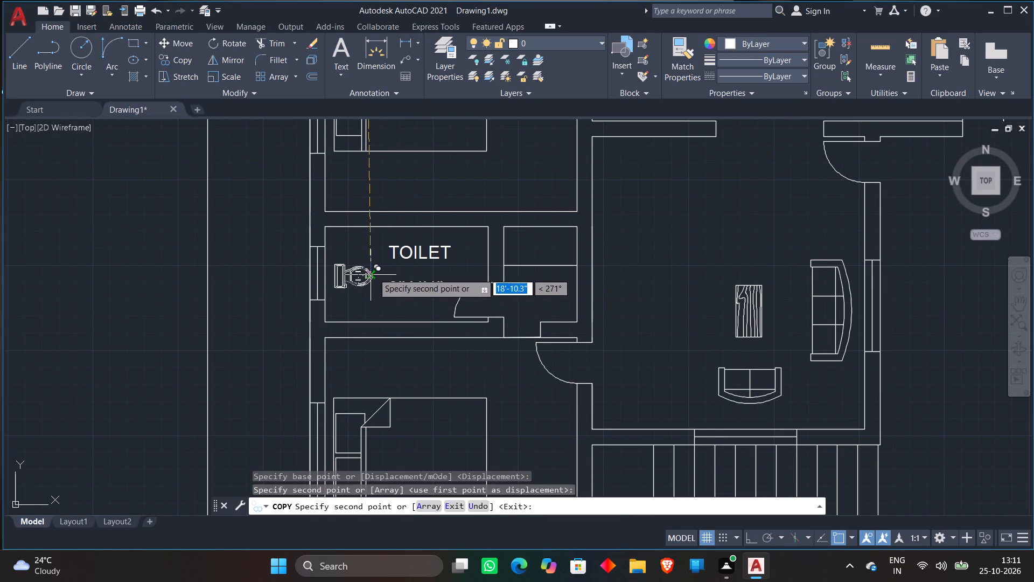
key("space")
Move the TOILET label down so it sits centred closely above its 8'X4'4" size text.
left_click(414, 255)
key("m")
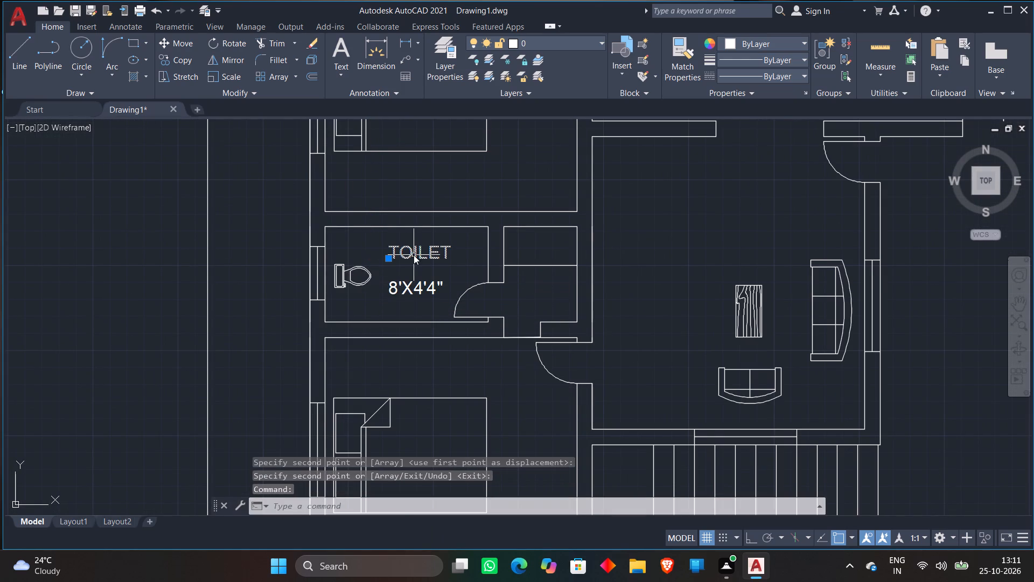
key("space")
left_click(434, 257)
scroll(431, 277, "up", 2)
left_click(425, 267)
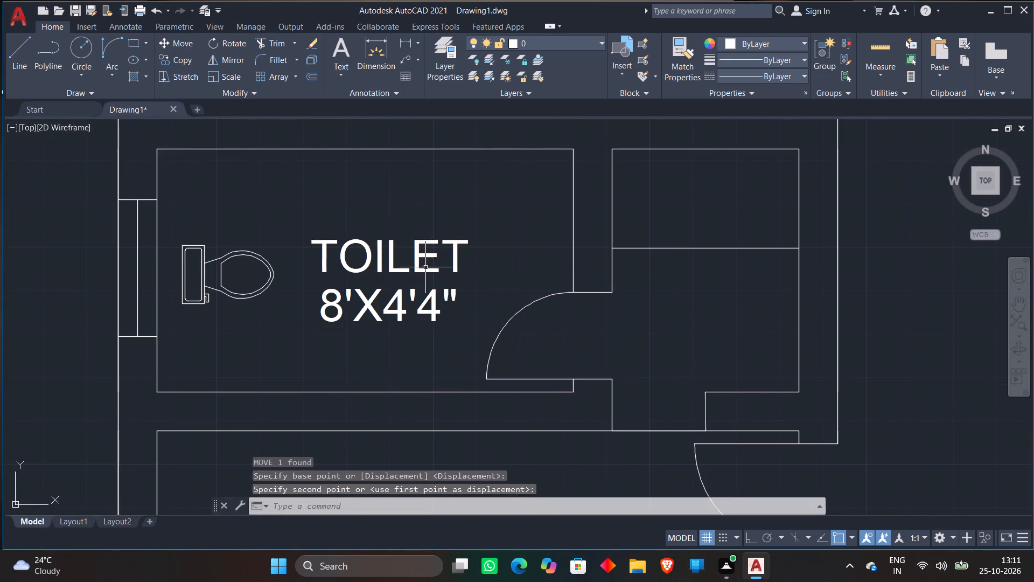
Move the BEDROOM label and its 12'4"X12'8" size from the text column onto the bed in the southwestern bedroom.
scroll(452, 231, "down", 6)
scroll(387, 236, "up", 2)
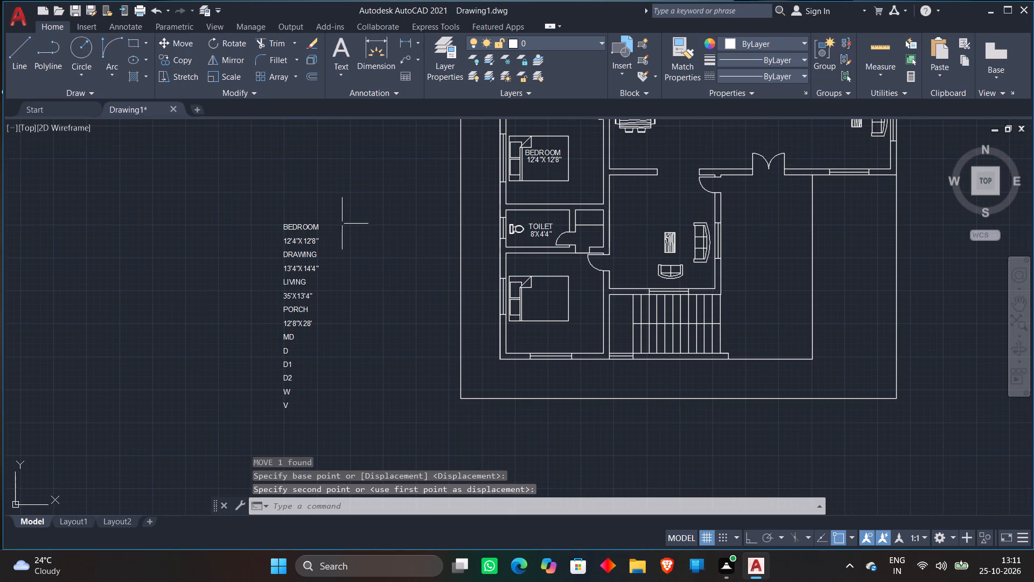
left_click(252, 213)
left_click(351, 245)
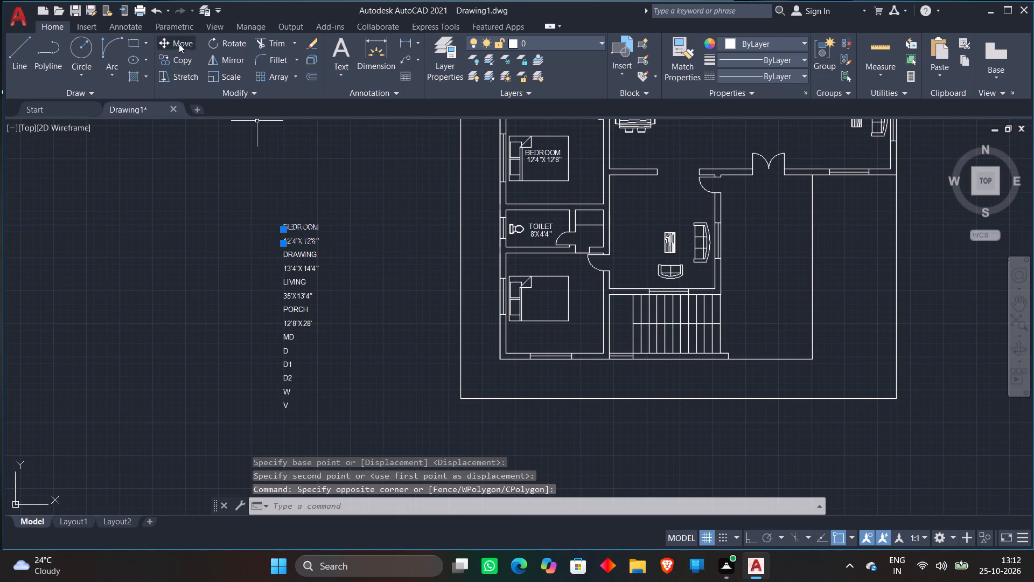
left_click(179, 42)
left_click(298, 238)
scroll(547, 302, "up", 3)
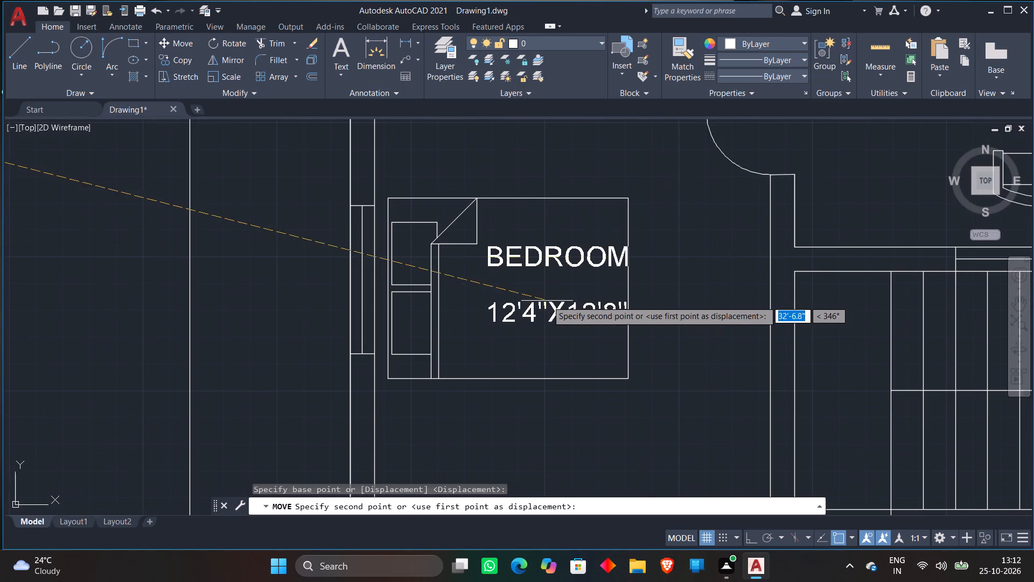
left_click(527, 315)
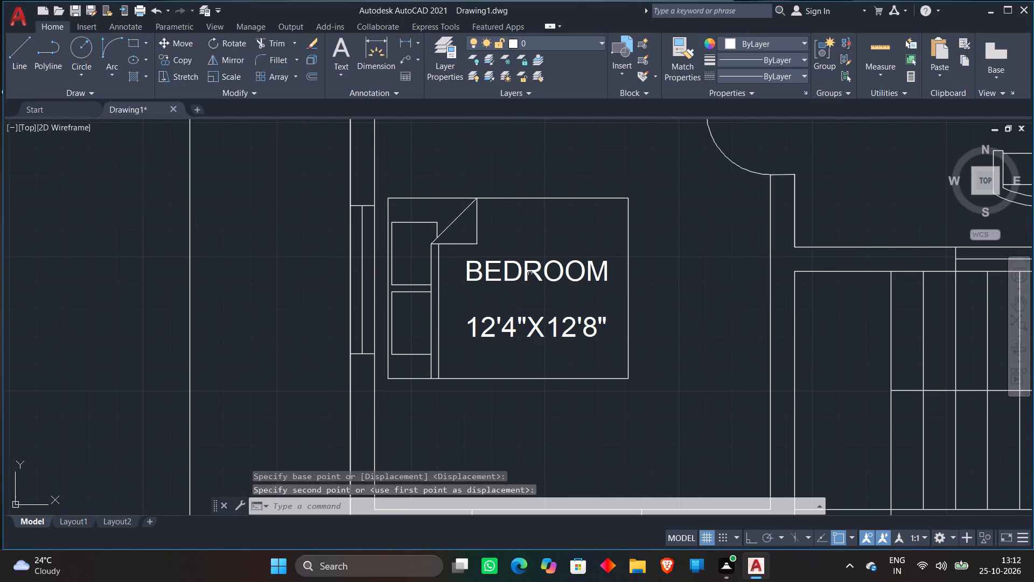
Move the southwestern bedroom's BEDROOM label down so it sits closely above its 12'4"X12'8" size text.
left_click(530, 273)
left_click(178, 44)
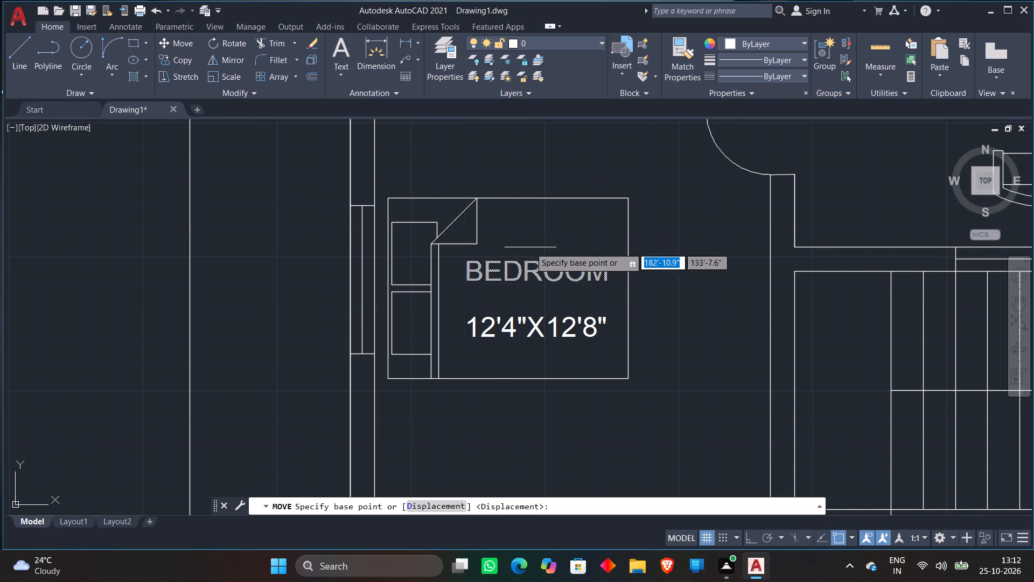
left_click(534, 276)
left_click(533, 297)
Move the DRAWING label and its 13'4"X14'4" size from the text column into the room north of the staircase.
scroll(563, 224, "down", 3)
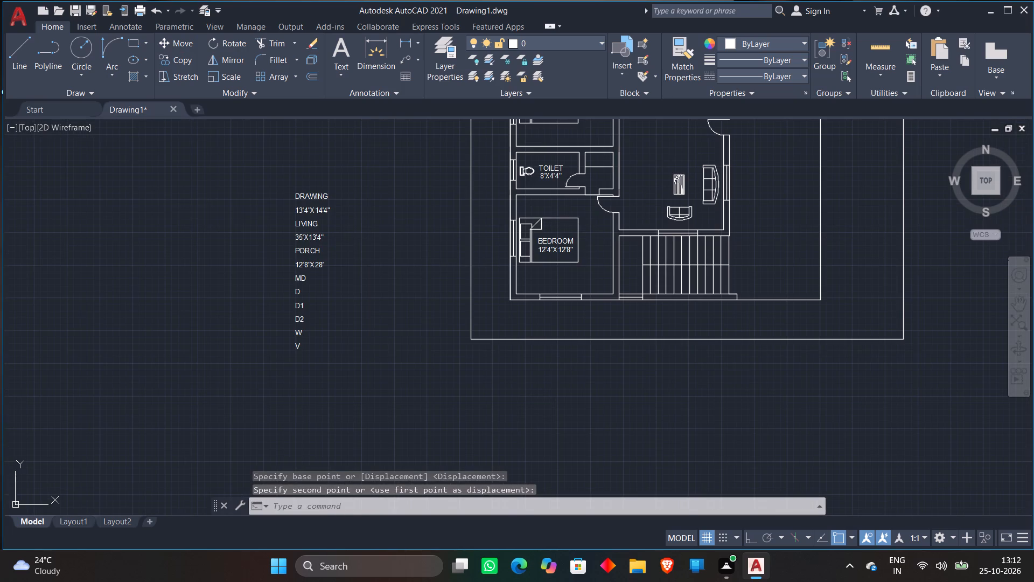
left_click(277, 181)
left_click(381, 223)
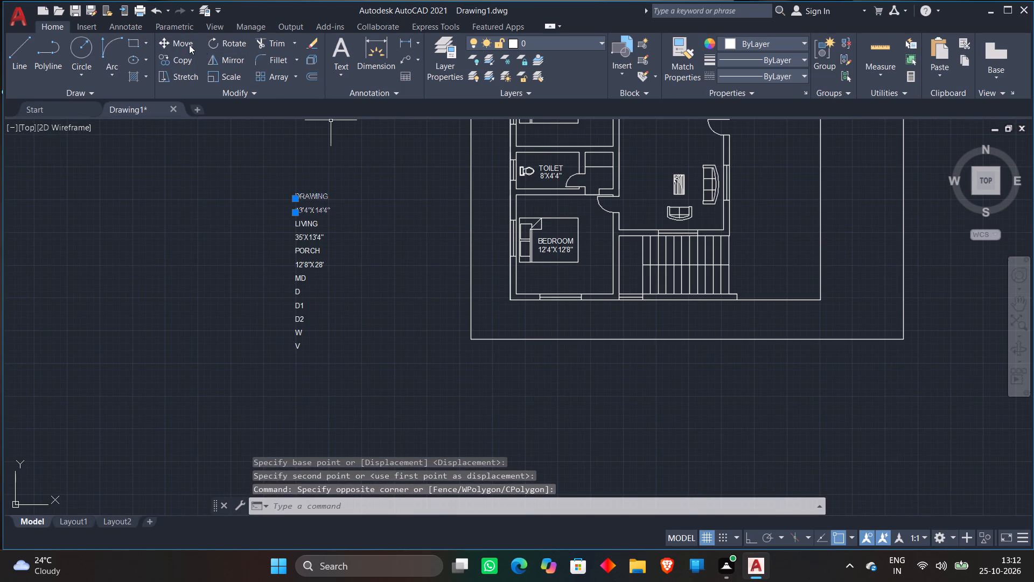
left_click(188, 45)
left_click(308, 209)
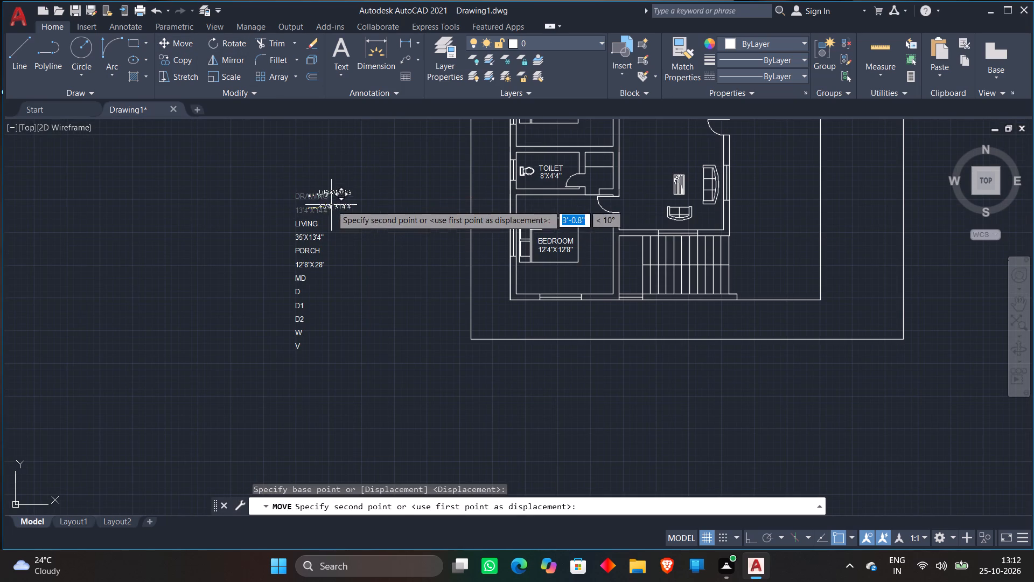
middle_click_drag(331, 205, 234, 252)
scroll(563, 190, "up", 1)
left_click(557, 212)
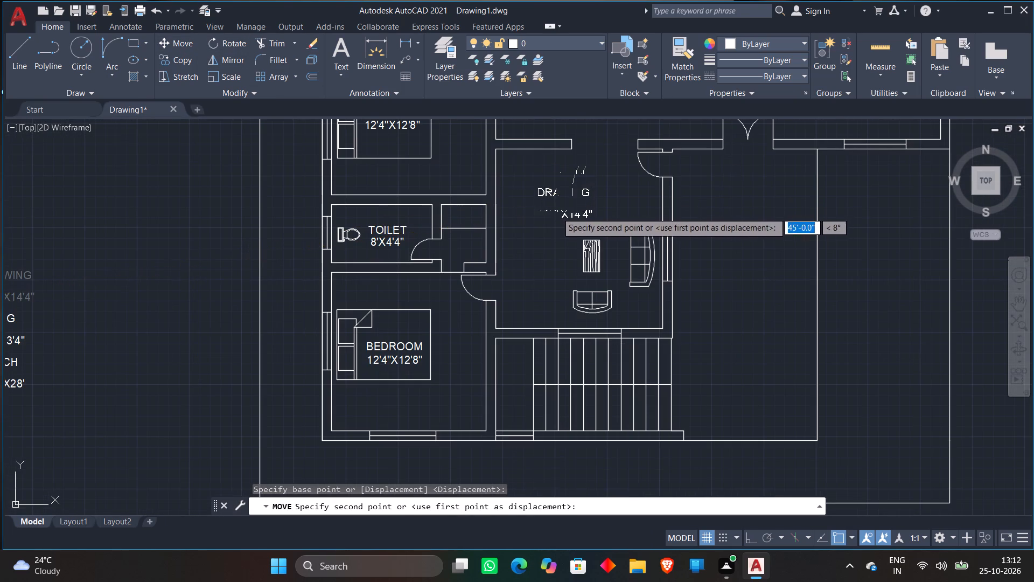
Move the DRAWING label down so it sits closely above its 13'4"X14'4" size text.
left_click(560, 192)
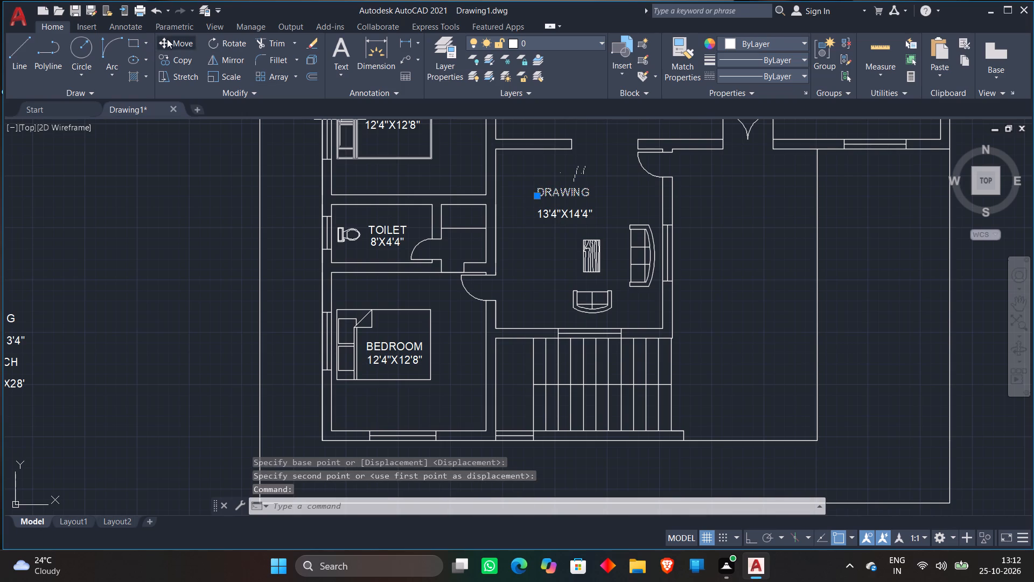
left_click(167, 39)
scroll(586, 162, "up", 2)
left_click(524, 242)
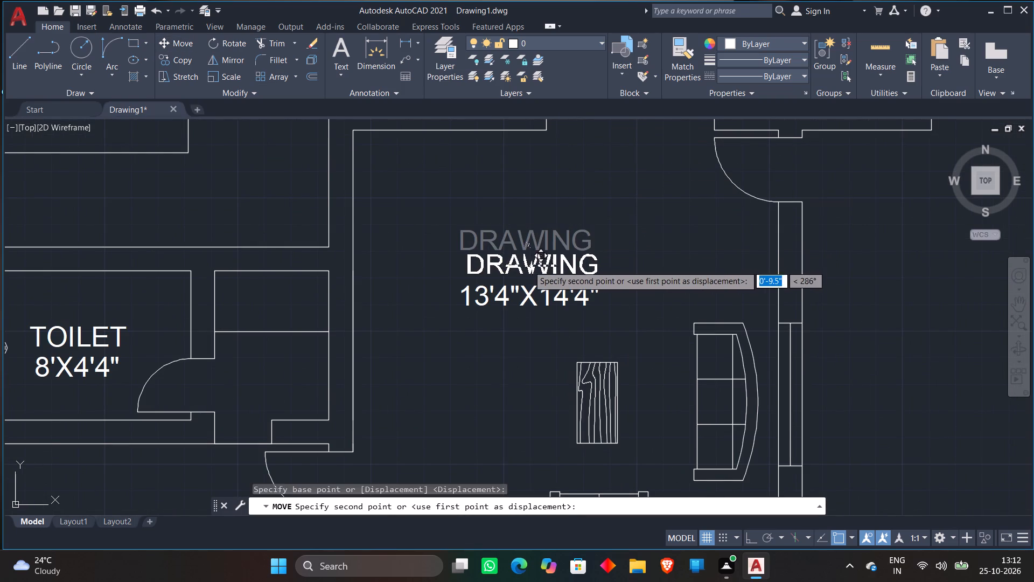
left_click(526, 264)
Move the LIVING label and its 35'X13'4" size from the text column into the large room between the dining table and sofas.
scroll(554, 217, "down", 4)
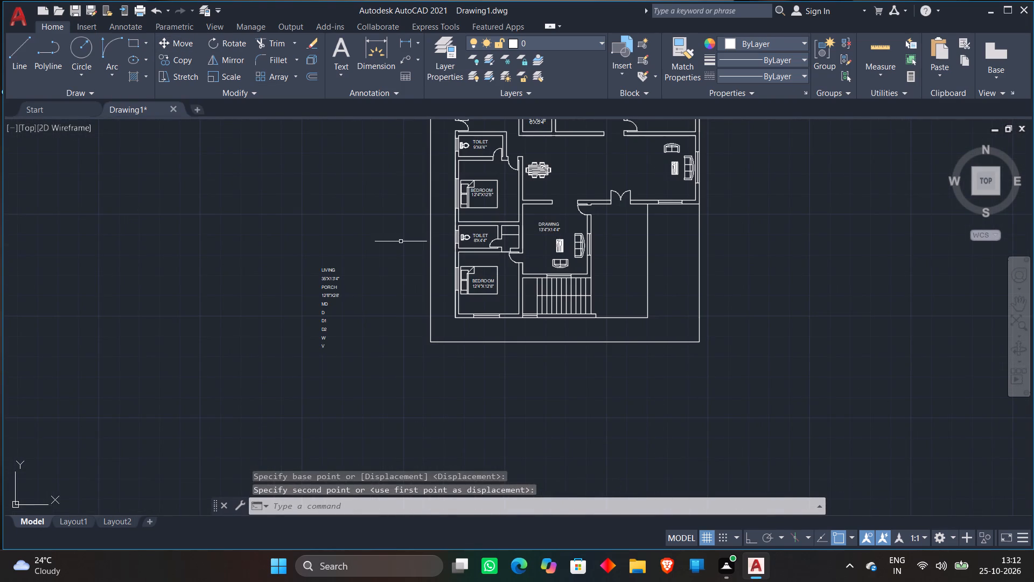
scroll(349, 261, "up", 2)
left_click(340, 303)
left_click(215, 254)
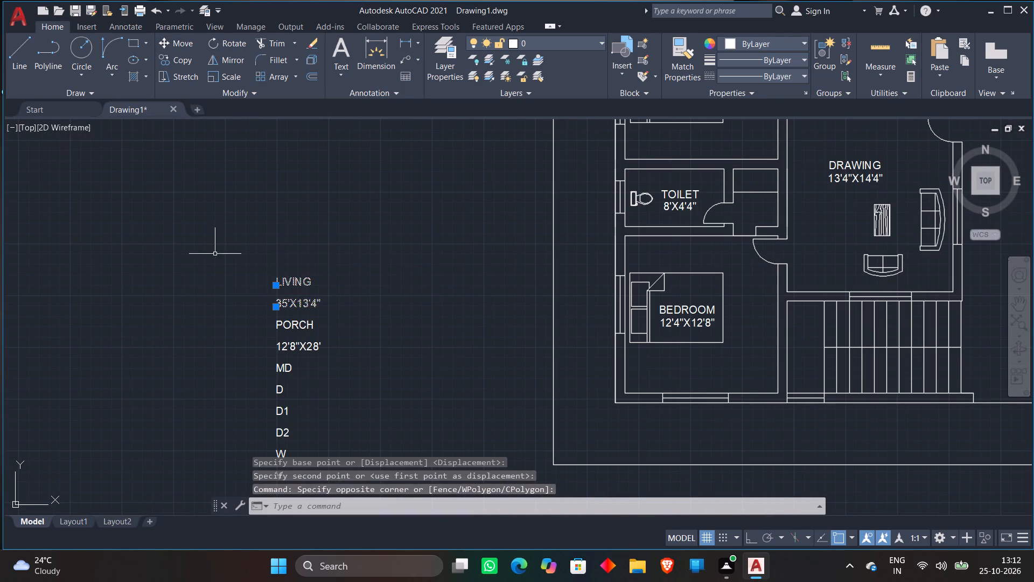
left_click(186, 46)
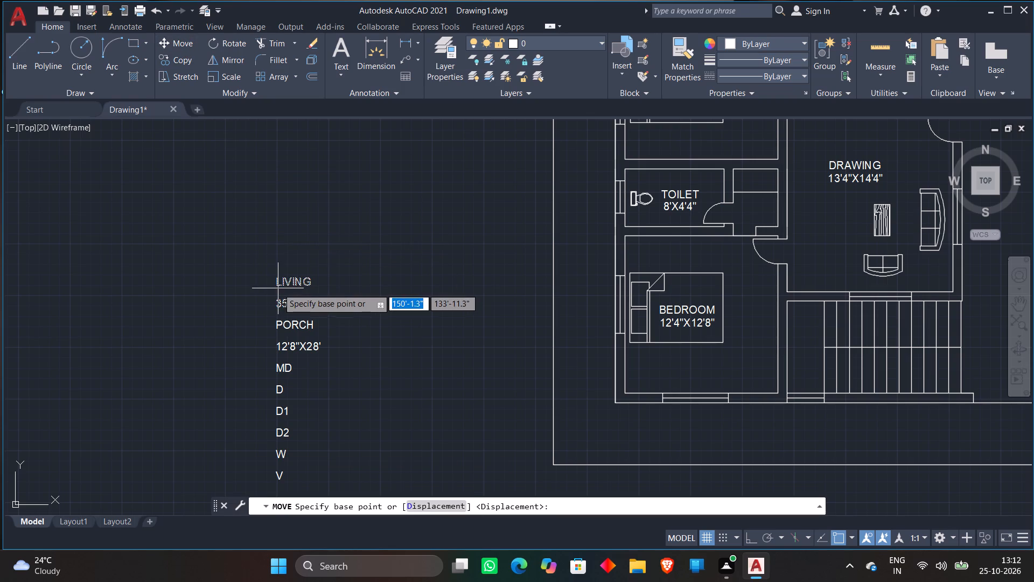
left_click(284, 292)
scroll(298, 222, "down", 1)
middle_click_drag(297, 222, 172, 303)
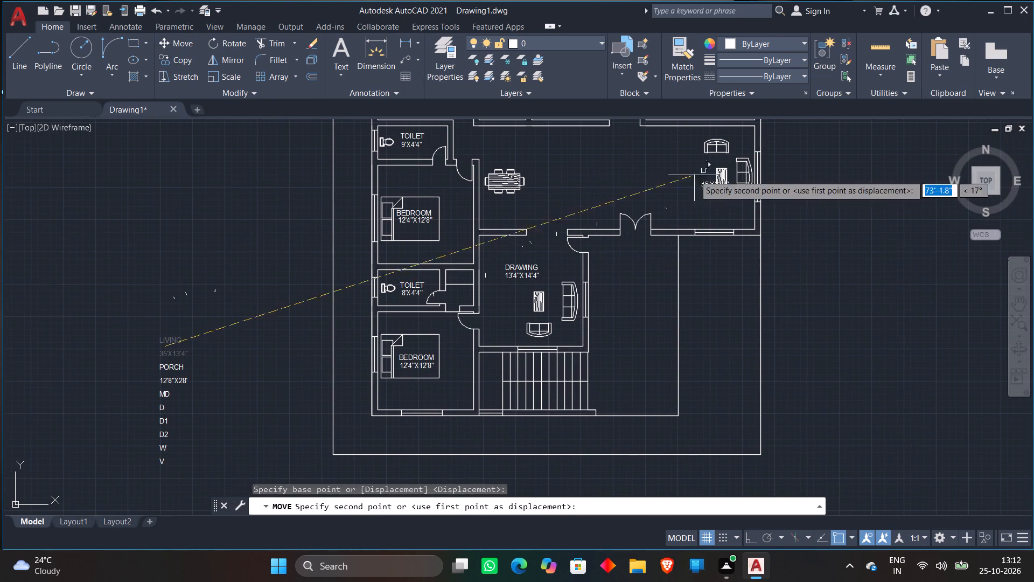
left_click(603, 172)
Move the LIVING label down so it sits closely above its 35'X13'4" size text.
scroll(631, 166, "up", 2)
left_click(570, 167)
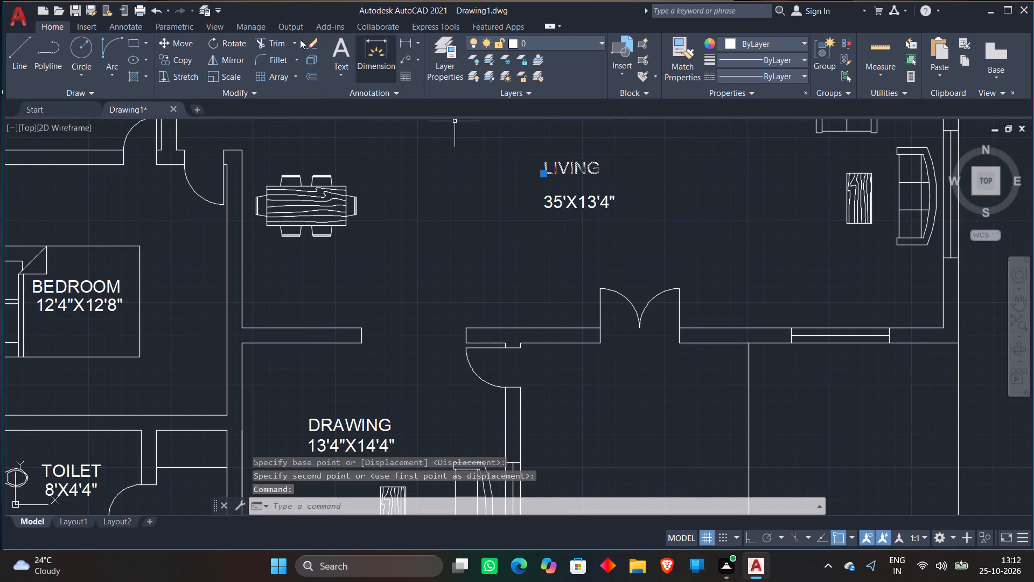
left_click(184, 39)
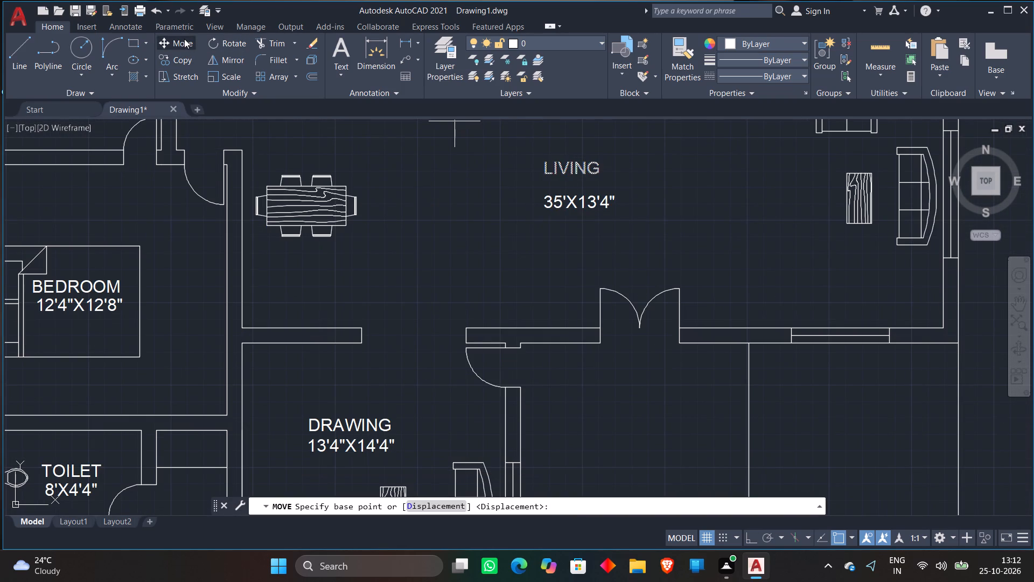
left_click(564, 165)
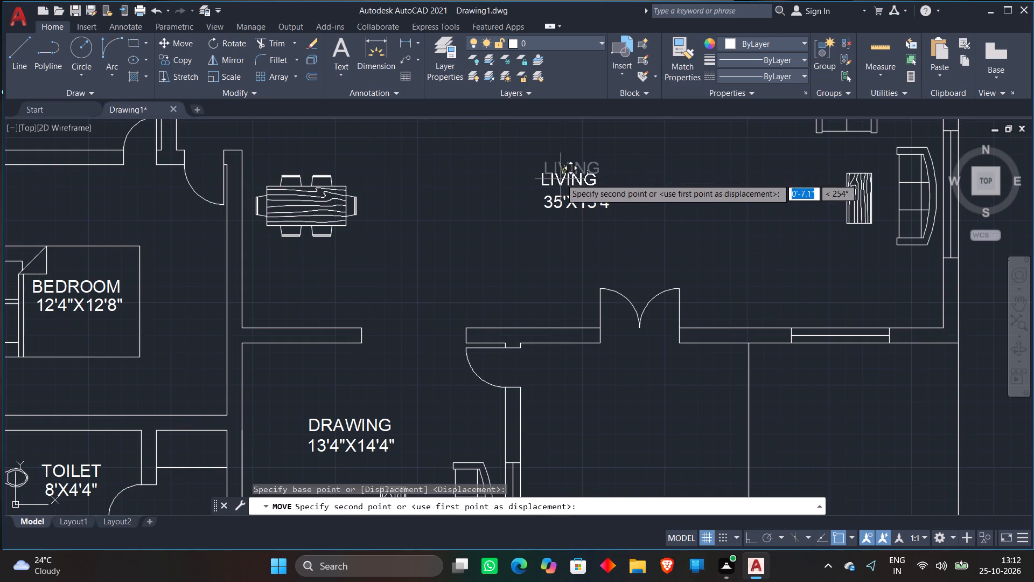
left_click(567, 179)
Move the PORCH label and its 12'8"X28' size from the text column into the open area east of the drawing room.
scroll(604, 168, "down", 2)
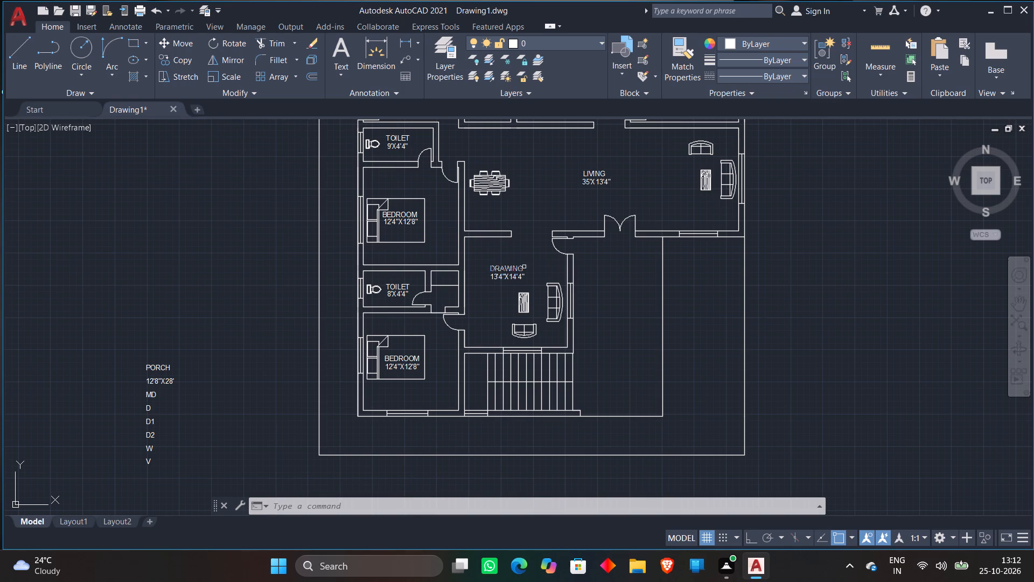
scroll(354, 216, "down", 1)
scroll(235, 310, "up", 3)
left_click(136, 279)
left_click(309, 365)
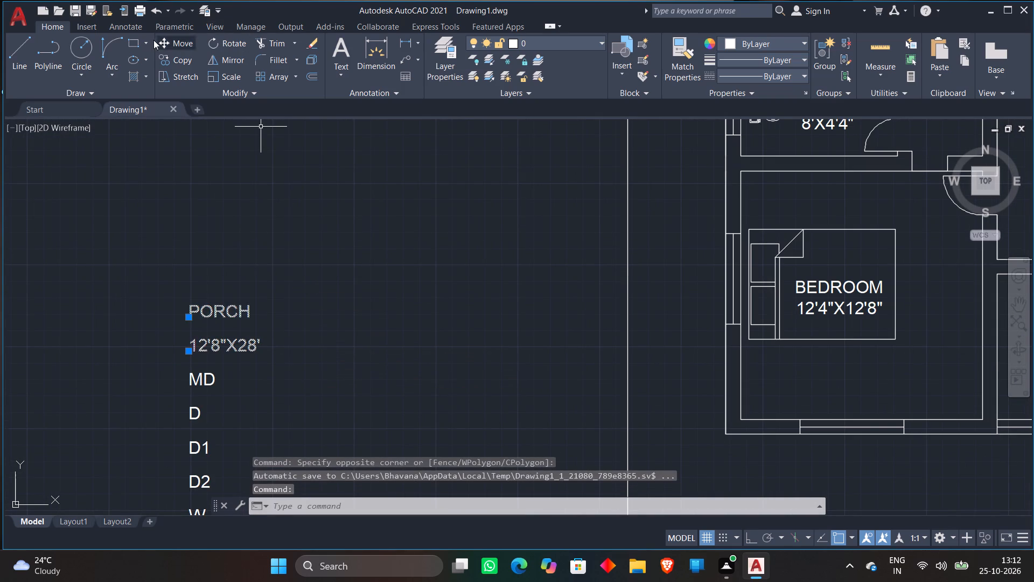
left_click(162, 40)
left_click(219, 325)
scroll(252, 260, "down", 2)
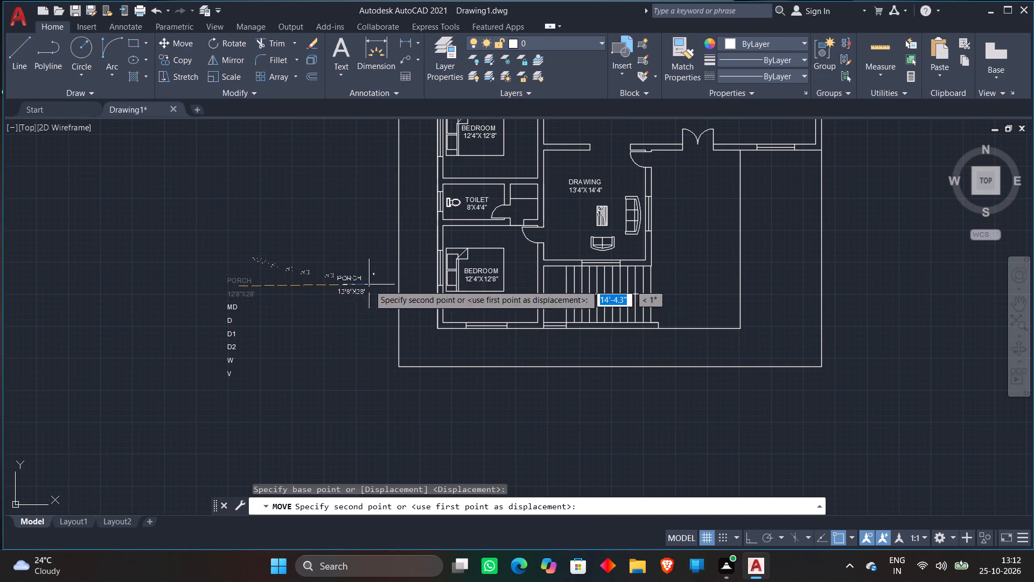
scroll(679, 235, "up", 2)
left_click(705, 236)
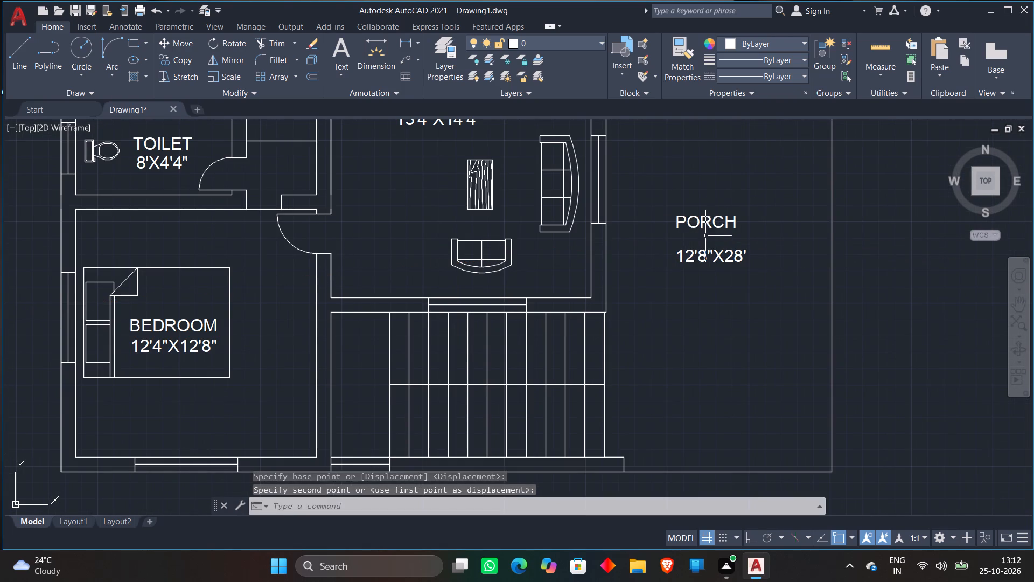
Move the PORCH label down so it sits centred closely above its 12'8"X28' size text.
left_click(708, 222)
left_click(183, 40)
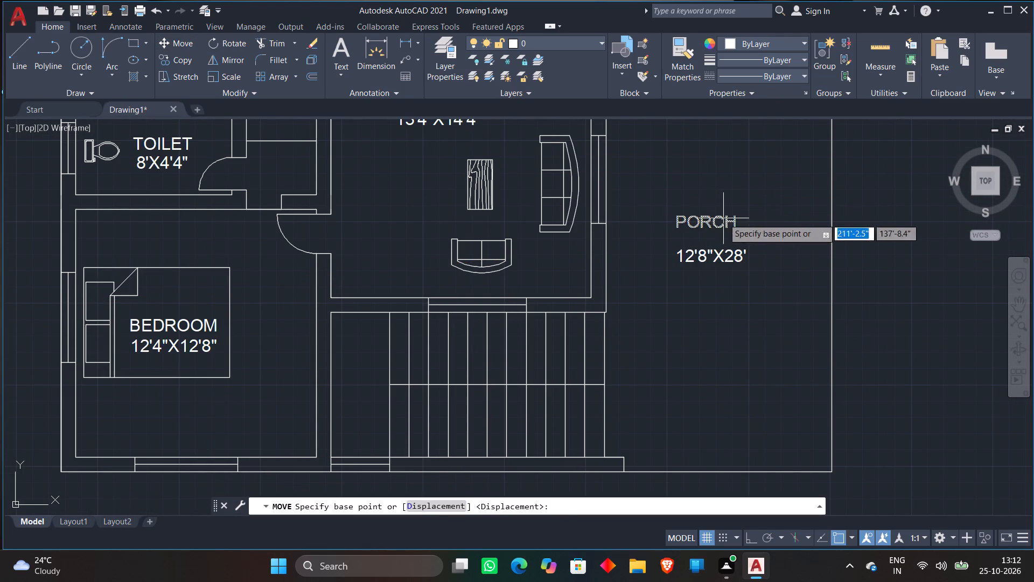
left_click(723, 219)
scroll(729, 226, "up", 3)
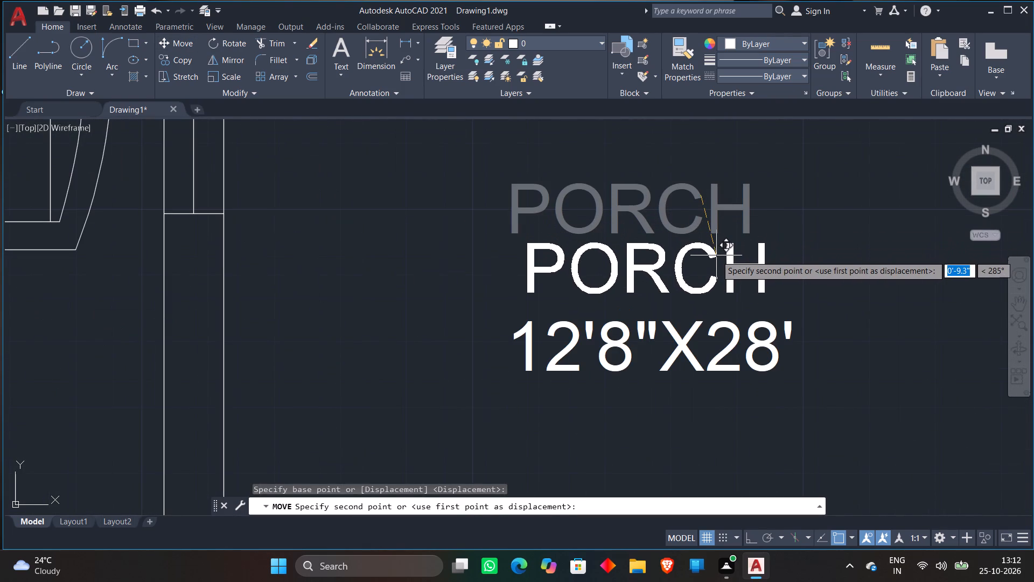
left_click(717, 255)
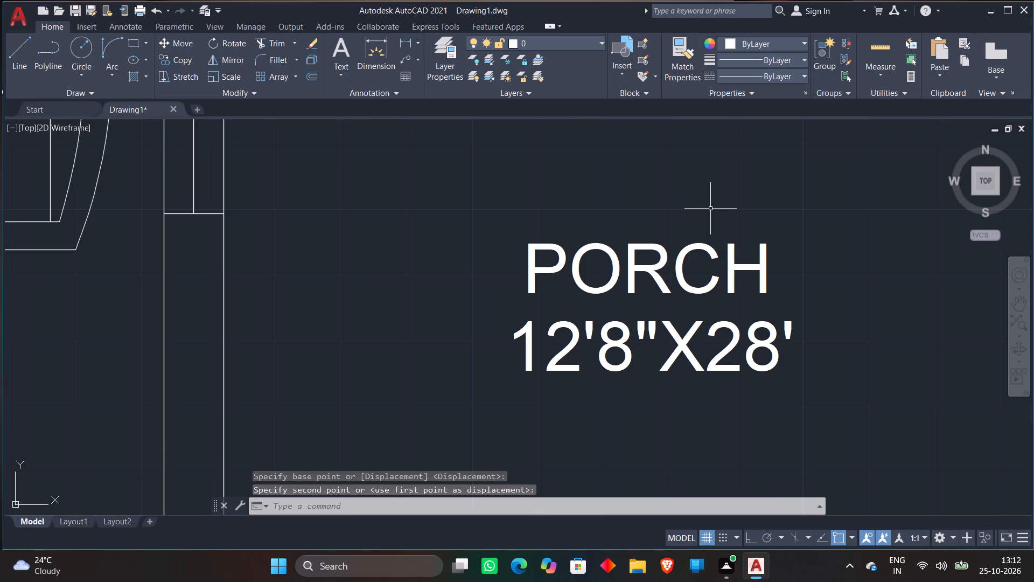
Move the MD tag from the text column into the double-door opening between the living room and the porch.
scroll(710, 209, "down", 4)
scroll(251, 223, "down", 1)
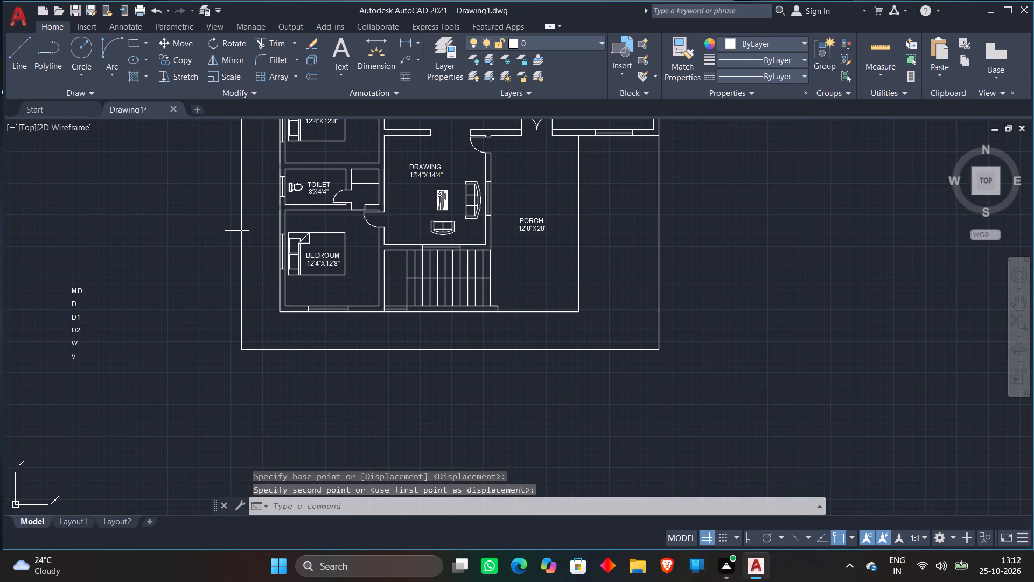
left_click(76, 289)
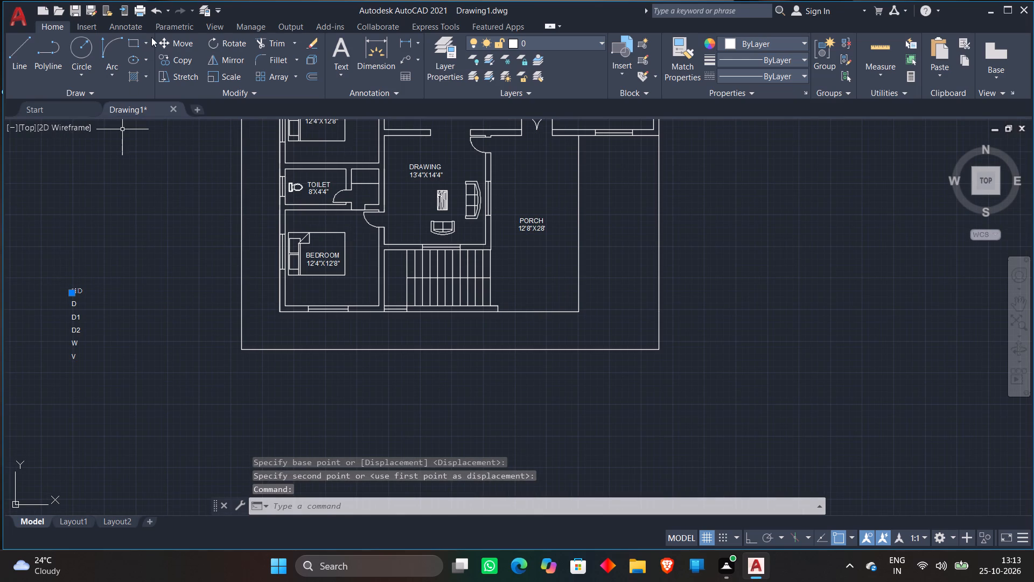
left_click(166, 39)
left_click(75, 289)
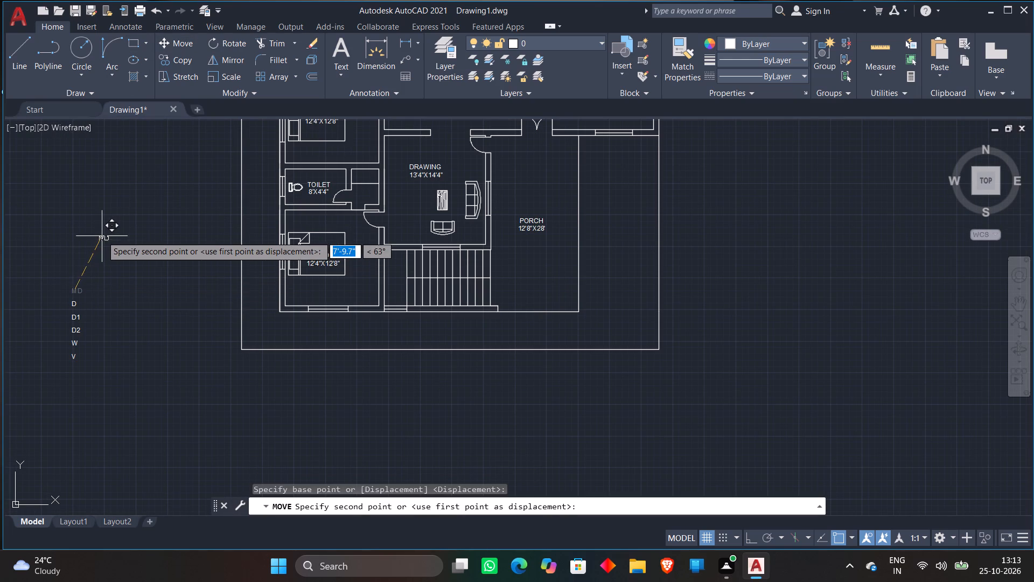
scroll(102, 236, "down", 1)
middle_click_drag(102, 236, 0, 297)
scroll(230, 240, "up", 4)
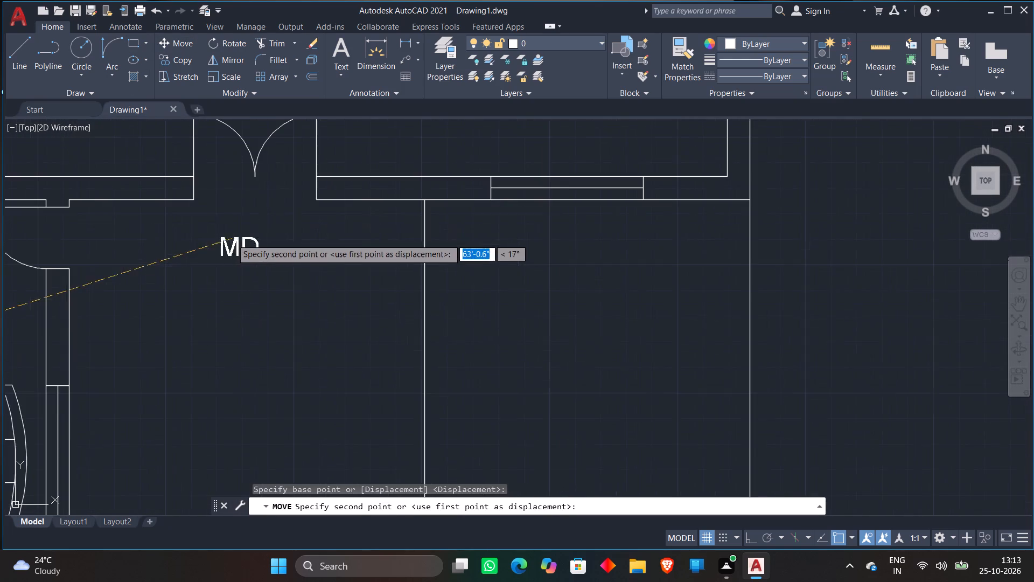
left_click(247, 186)
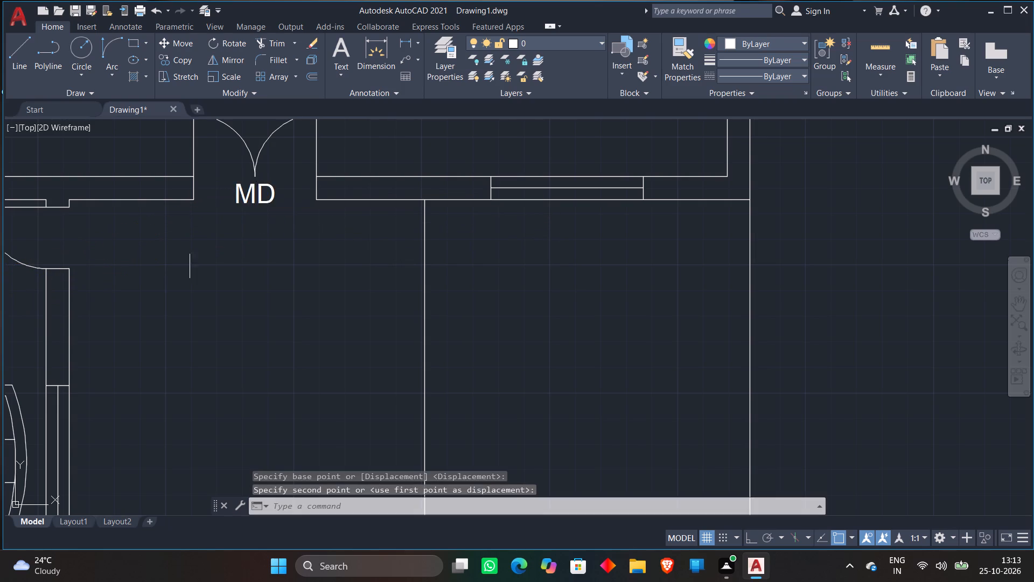
Move the D tag from the text column into the door opening between the drawing room and the porch.
scroll(234, 253, "down", 4)
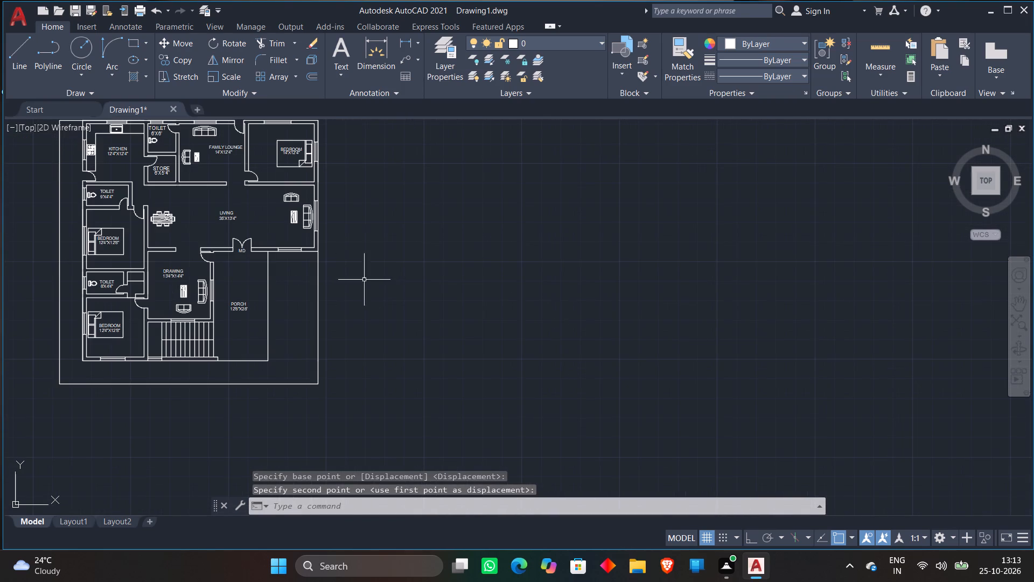
middle_click_drag(382, 281, 524, 280)
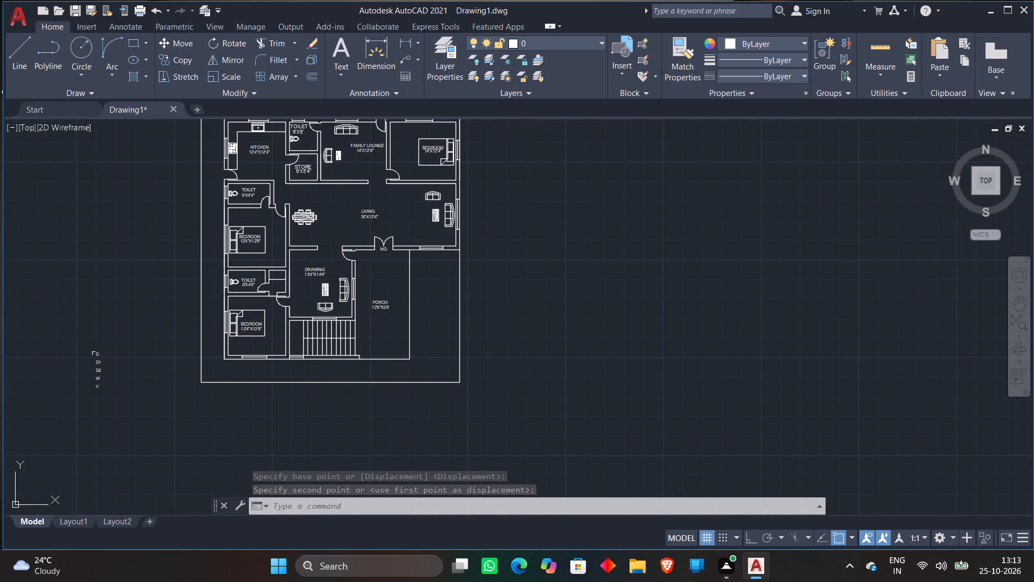
left_click(99, 354)
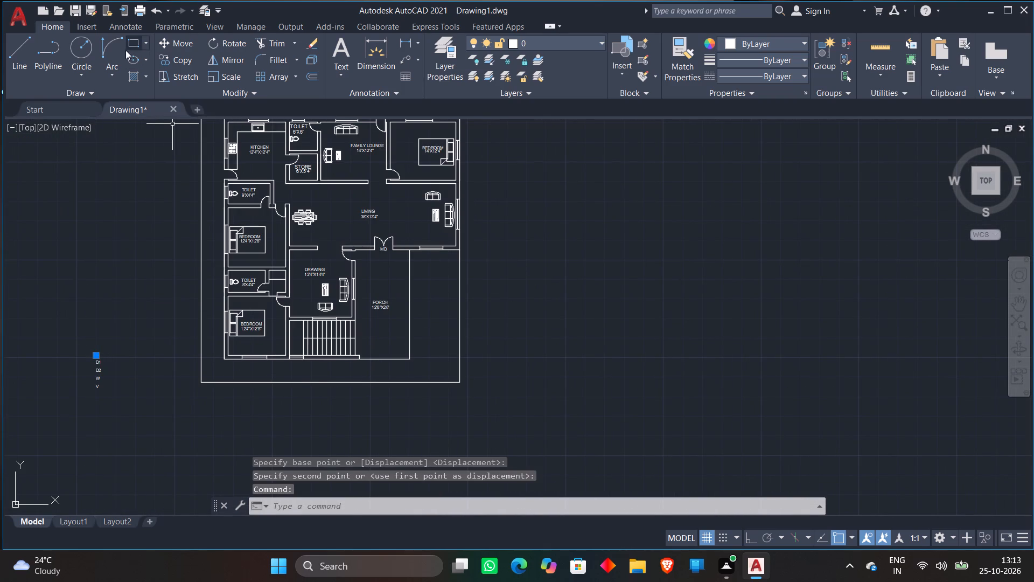
left_click(160, 41)
scroll(99, 183, "up", 2)
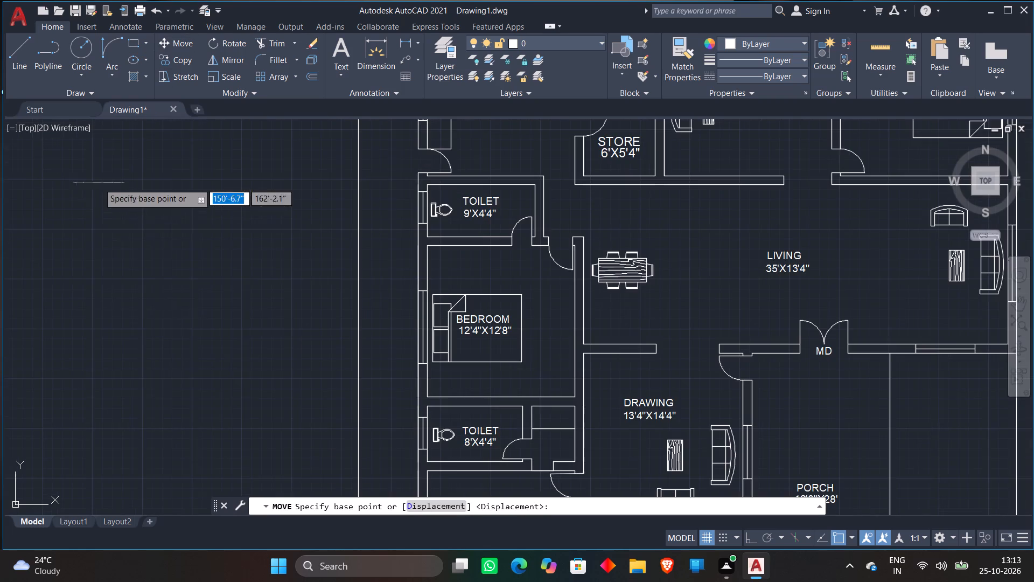
scroll(77, 303, "down", 2)
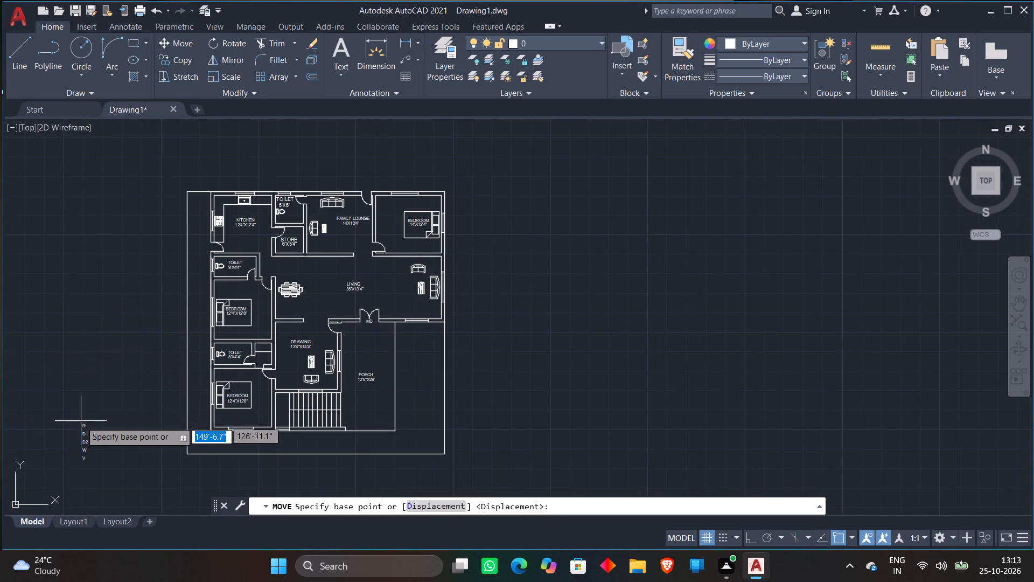
left_click(83, 428)
scroll(324, 331, "up", 3)
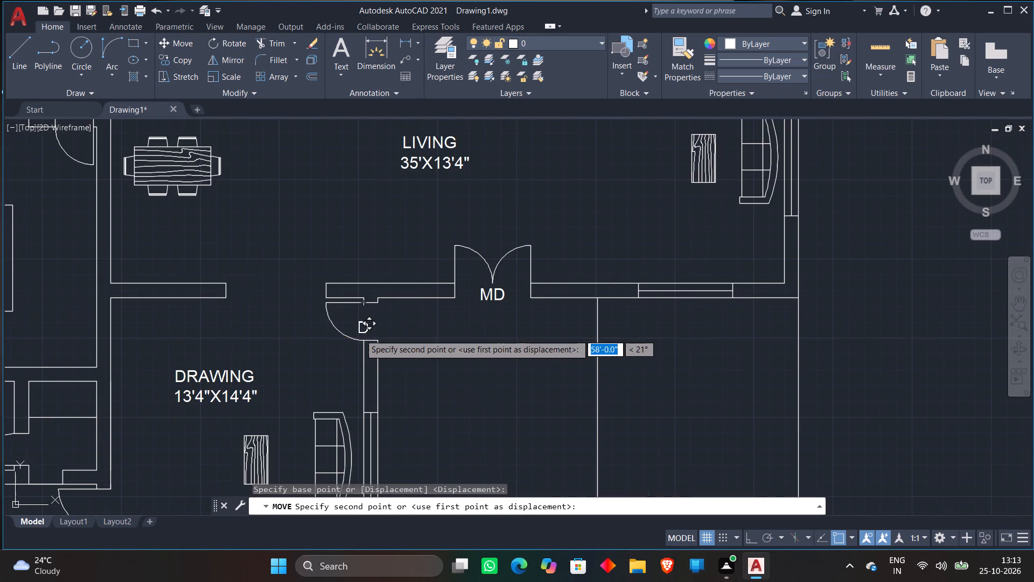
scroll(384, 329, "up", 2)
left_click(336, 325)
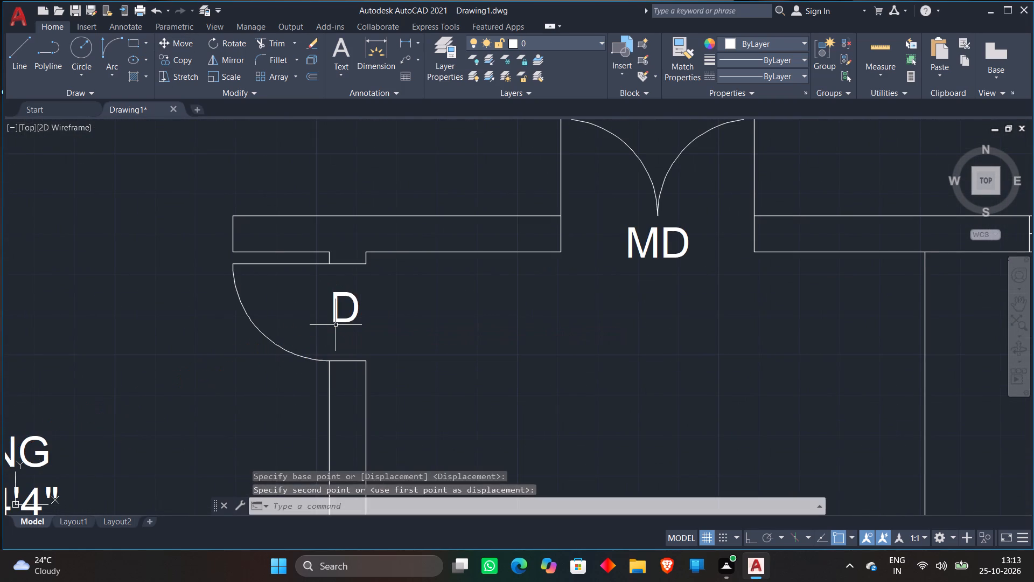
Move the D1 tag from the text column into the door opening between the southwest bedroom and the drawing room.
scroll(345, 309, "down", 3)
scroll(265, 296, "down", 1)
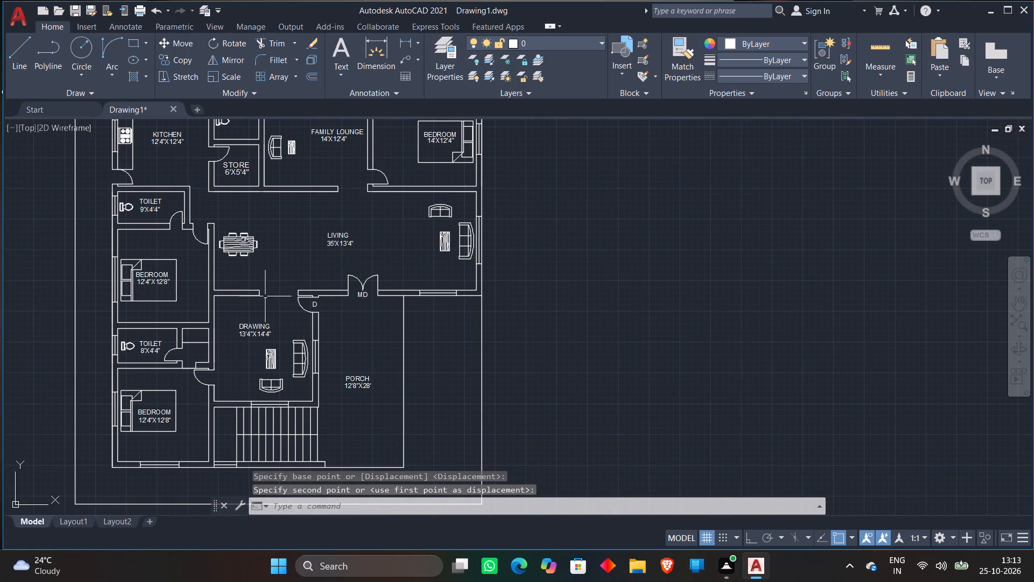
scroll(265, 296, "down", 1)
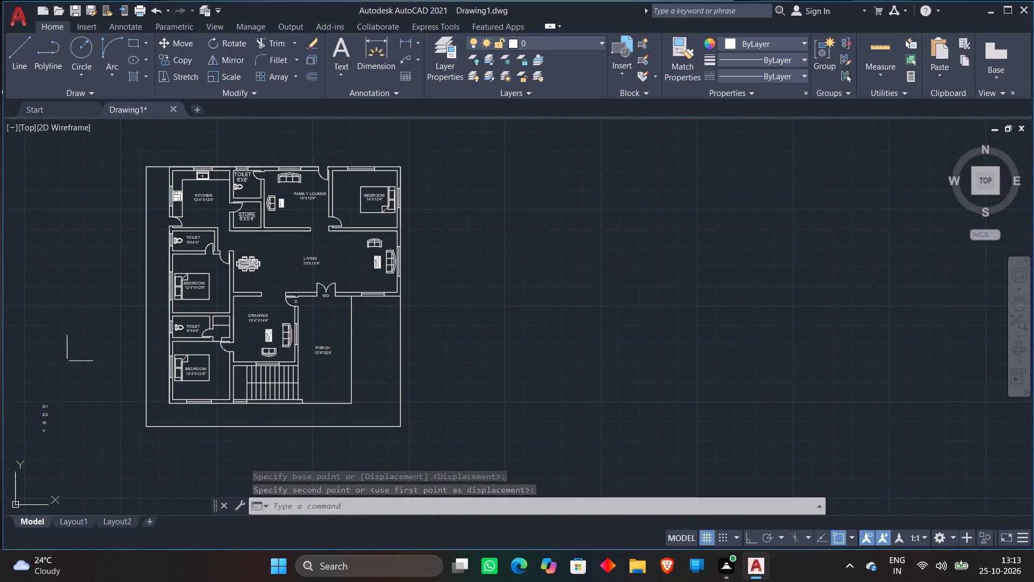
left_click(43, 407)
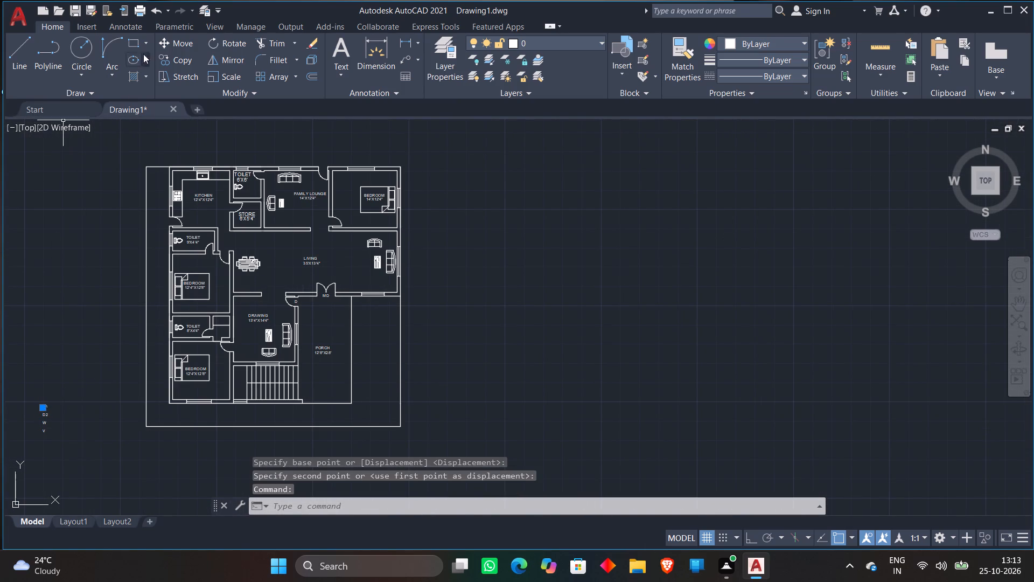
left_click(165, 40)
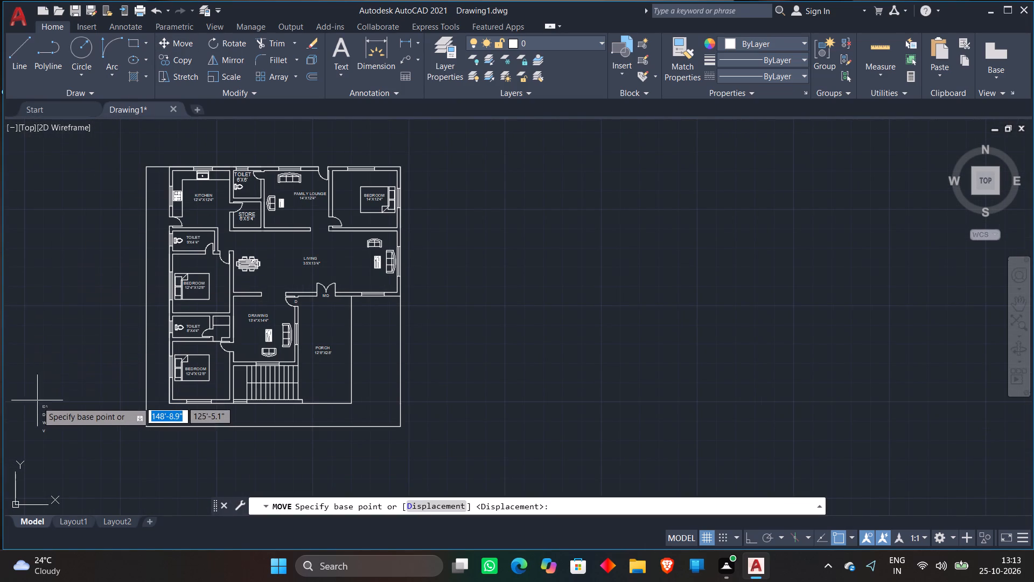
left_click(46, 406)
scroll(237, 334, "up", 4)
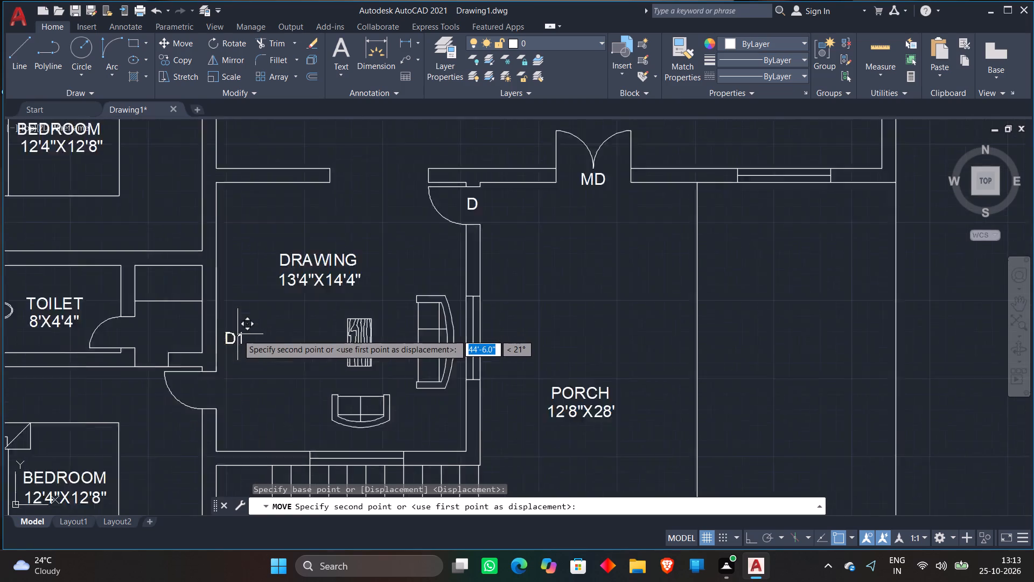
left_click(198, 413)
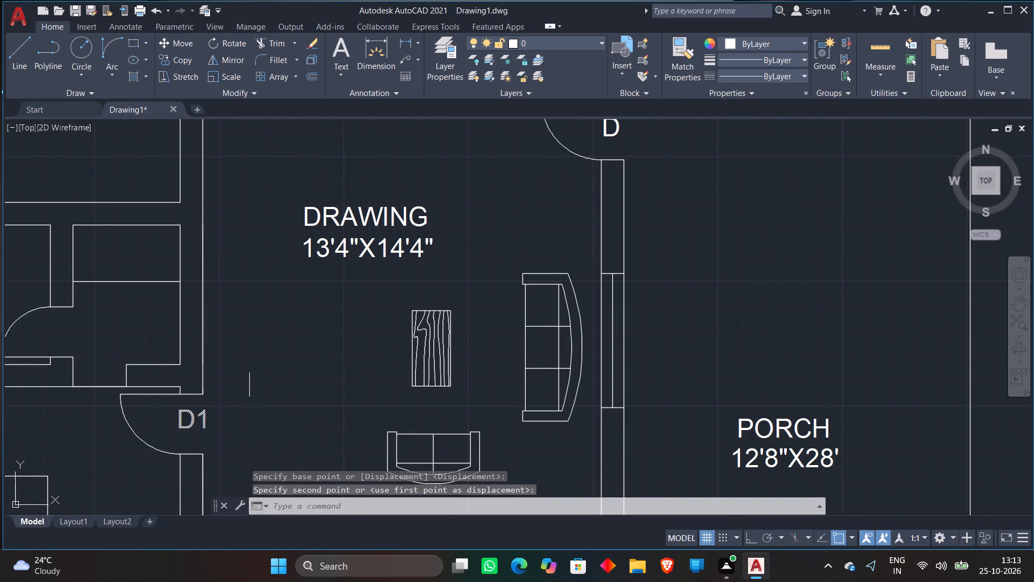
Move the D2 tag from the text column into the door opening of the 8'X4'4" toilet.
scroll(256, 320, "down", 4)
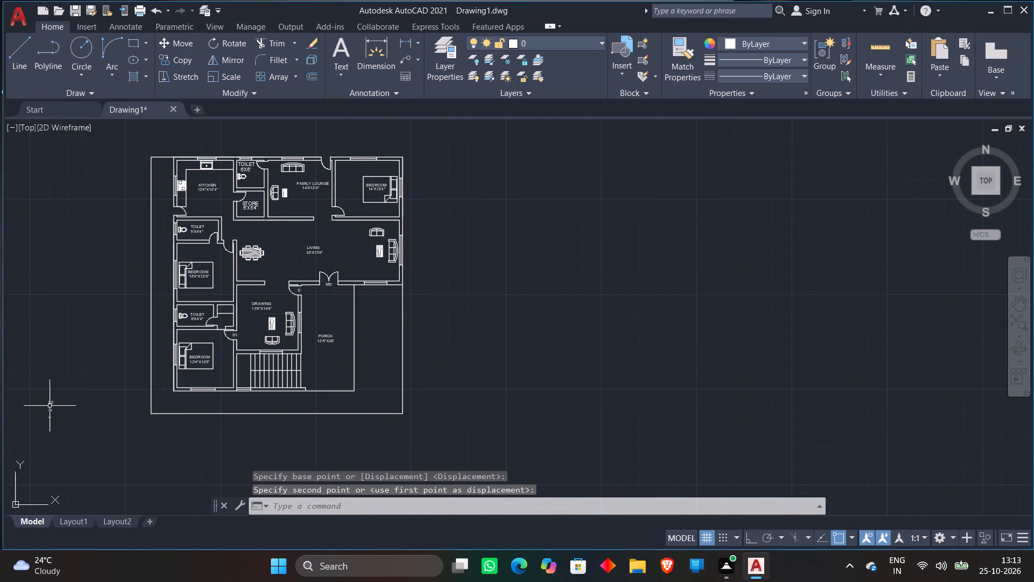
left_click(53, 404)
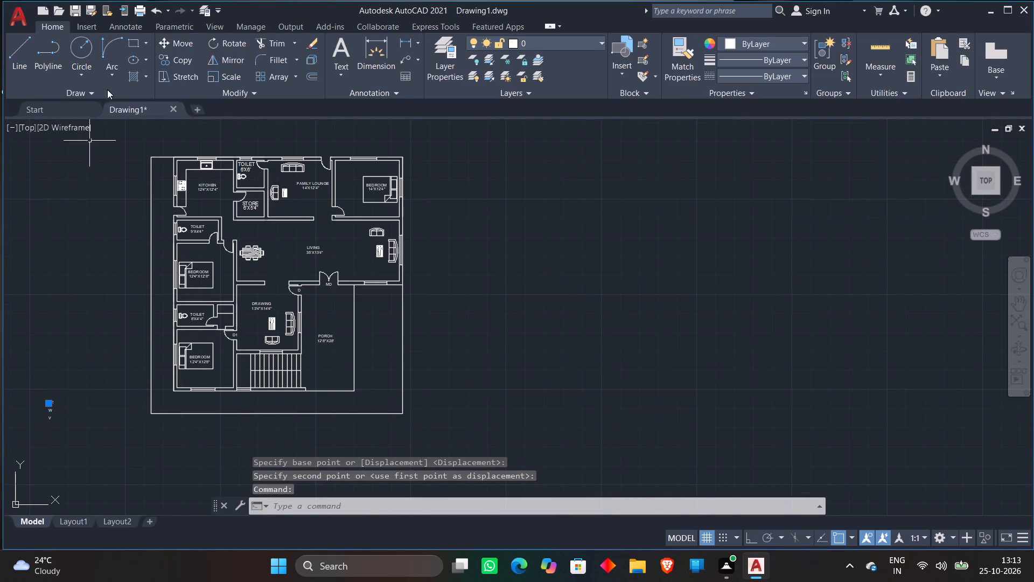
left_click(166, 43)
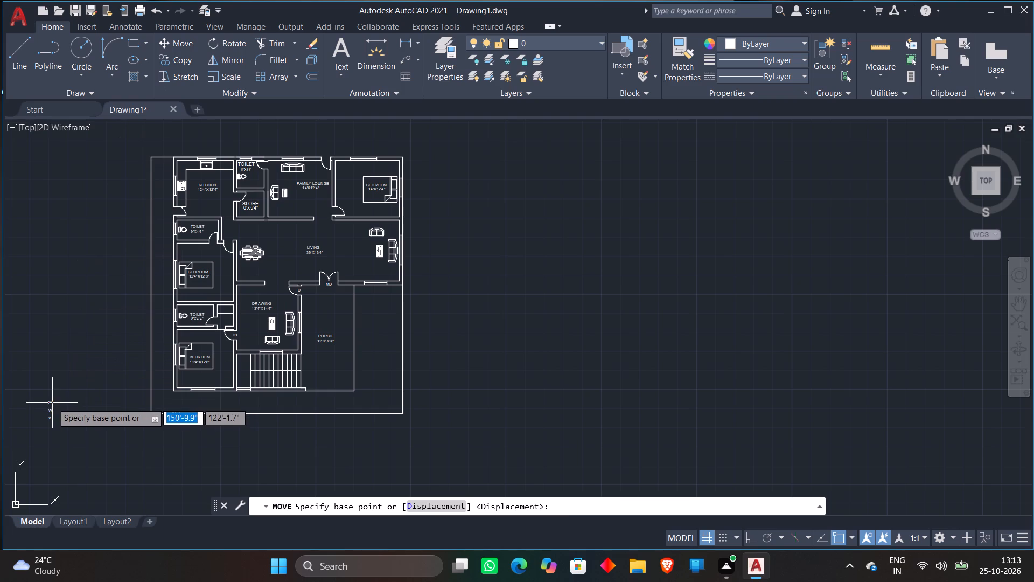
left_click(51, 403)
scroll(233, 329, "up", 4)
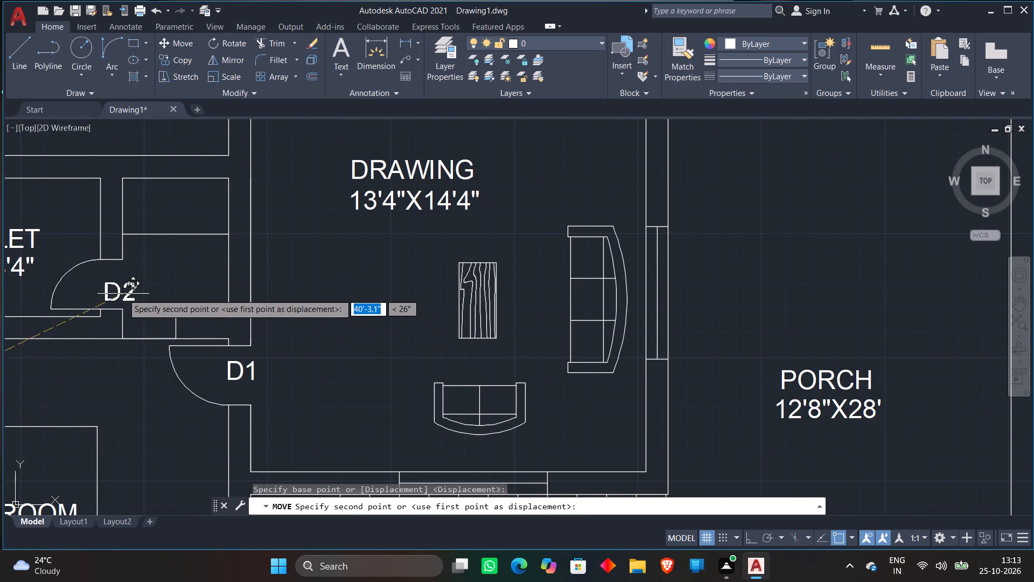
left_click(112, 285)
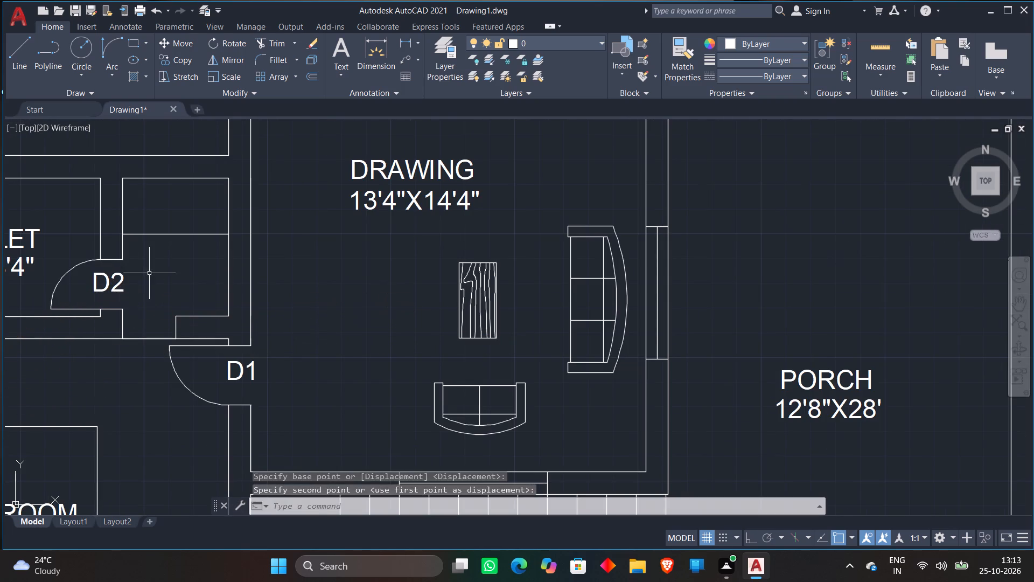
Move the W tag from the text column to just below the window in the southwest bedroom's south wall.
scroll(150, 266, "down", 4)
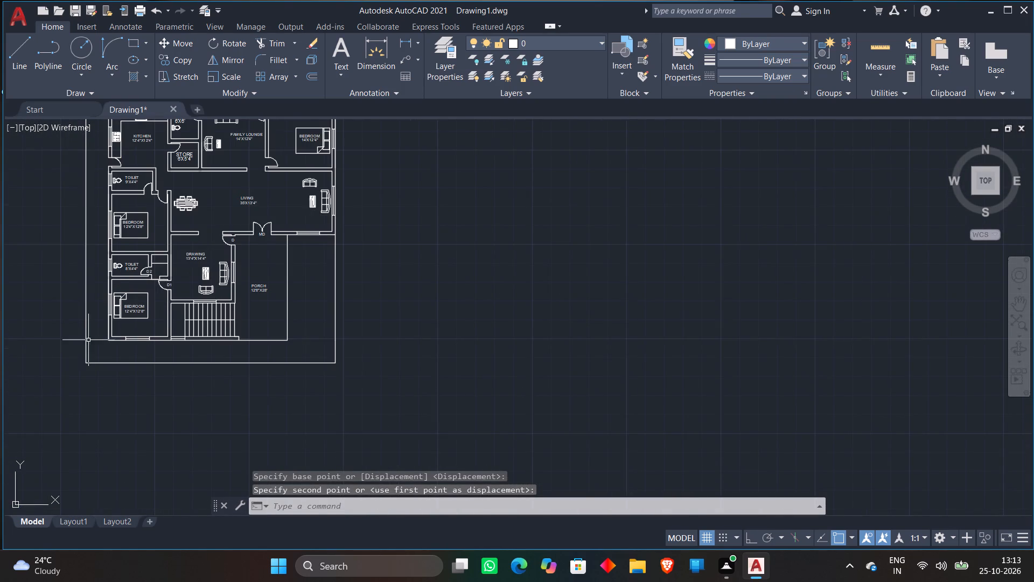
scroll(109, 318, "down", 1)
scroll(47, 343, "up", 3)
scroll(78, 339, "down", 1)
middle_click_drag(77, 339, 166, 336)
left_click(108, 343)
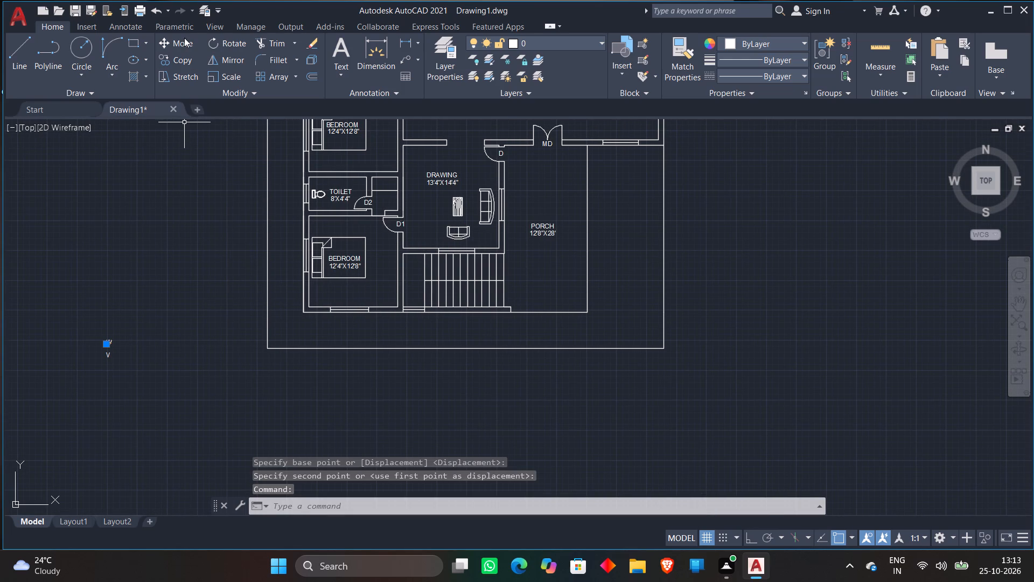
left_click(183, 38)
left_click(110, 342)
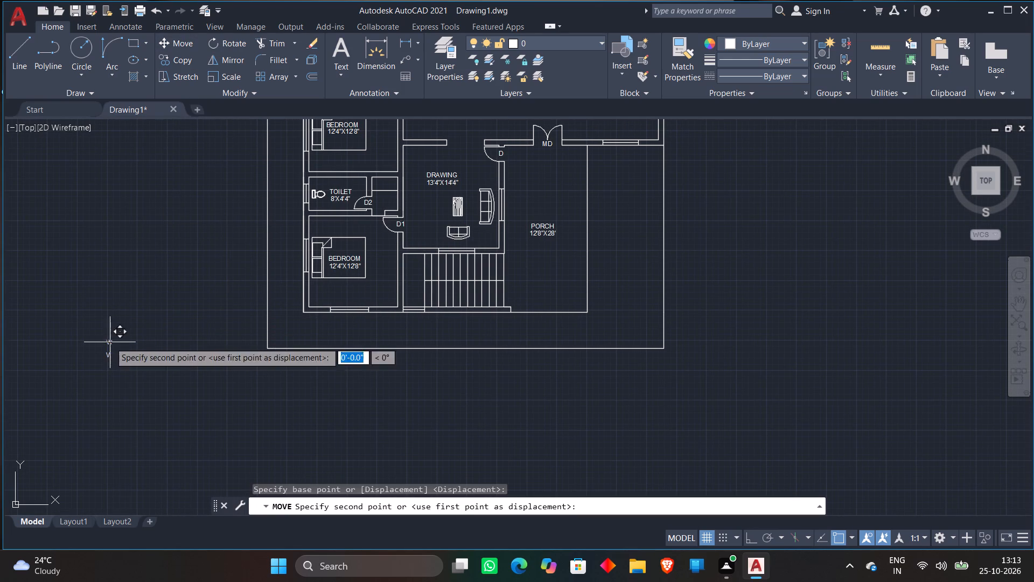
scroll(355, 322, "up", 2)
left_click(344, 310)
Move the V tag from the text column to just below the small opening in the south wall beside the staircase.
scroll(376, 286, "down", 2)
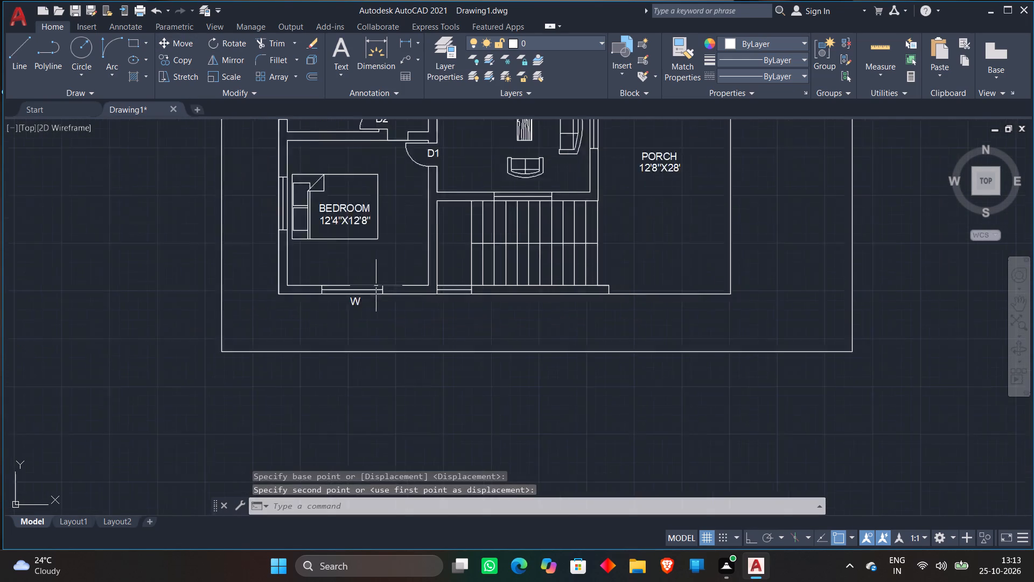
left_click(149, 363)
left_click(32, 294)
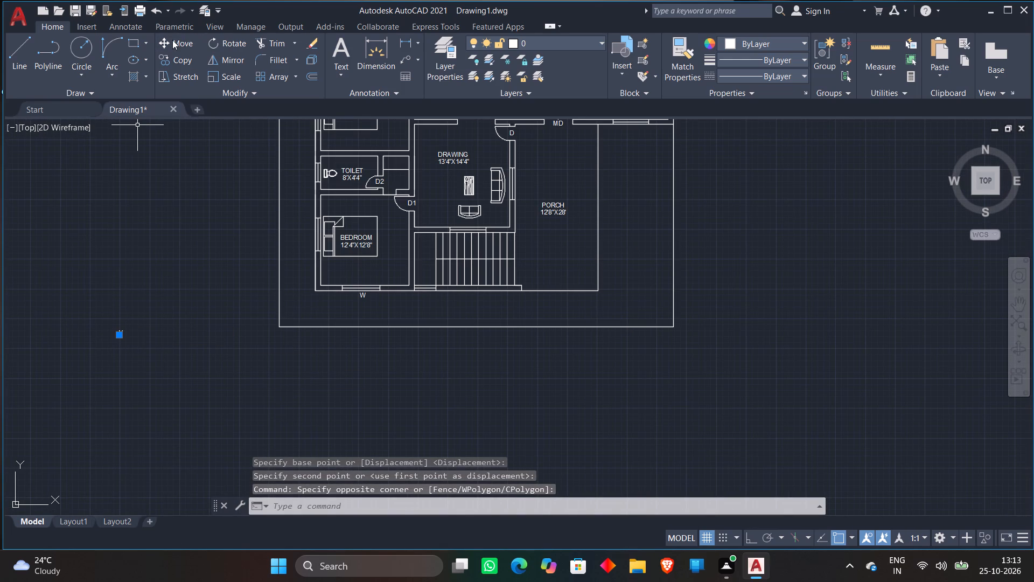
left_click(172, 40)
left_click(121, 334)
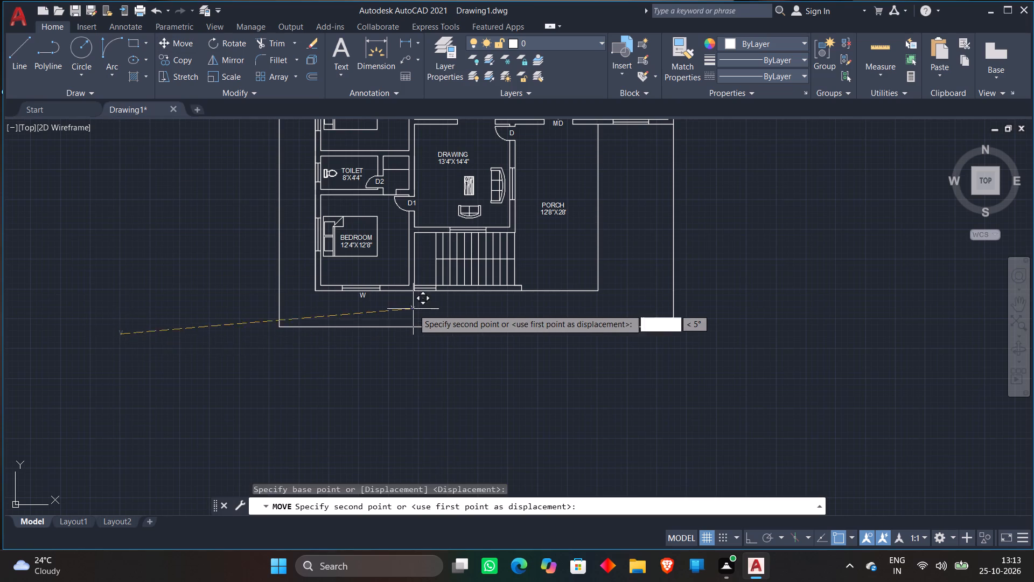
scroll(413, 308, "up", 4)
left_click(475, 230)
Copy the D1 tag from the southwest bedroom door to the northern 12'4"X12'8" bedroom's door and the kitchen's west exterior door.
scroll(445, 272, "down", 3)
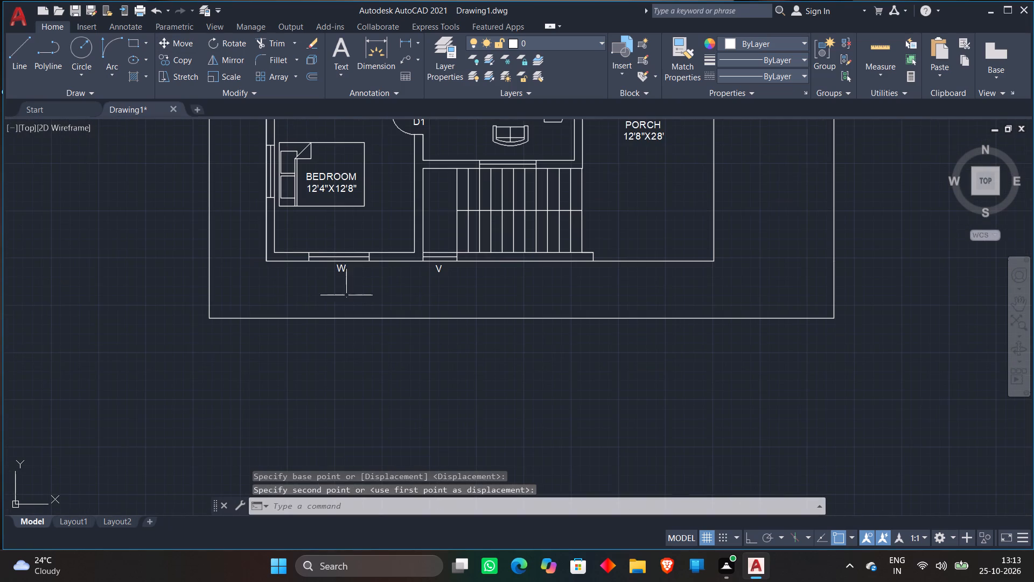
scroll(360, 219, "down", 1)
middle_click_drag(360, 219, 309, 300)
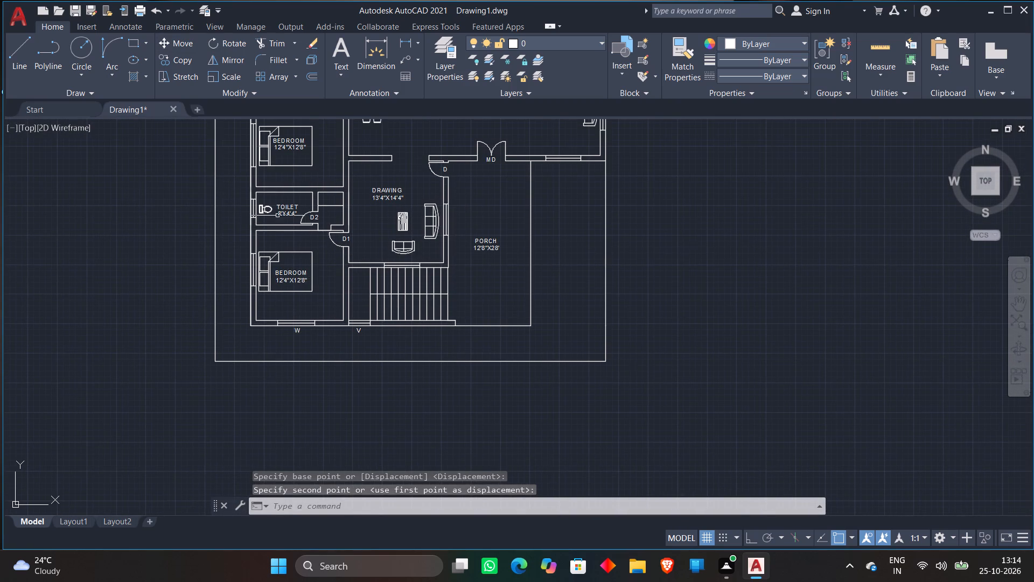
scroll(365, 238, "up", 2)
left_click(312, 238)
right_click(369, 241)
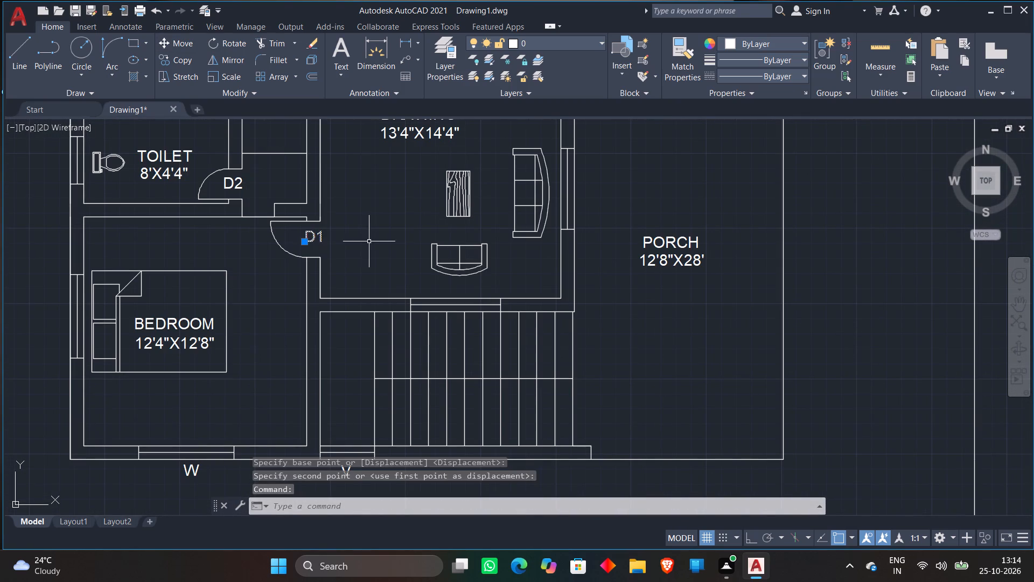
left_click(388, 330)
left_click(321, 238)
scroll(357, 213, "down", 1)
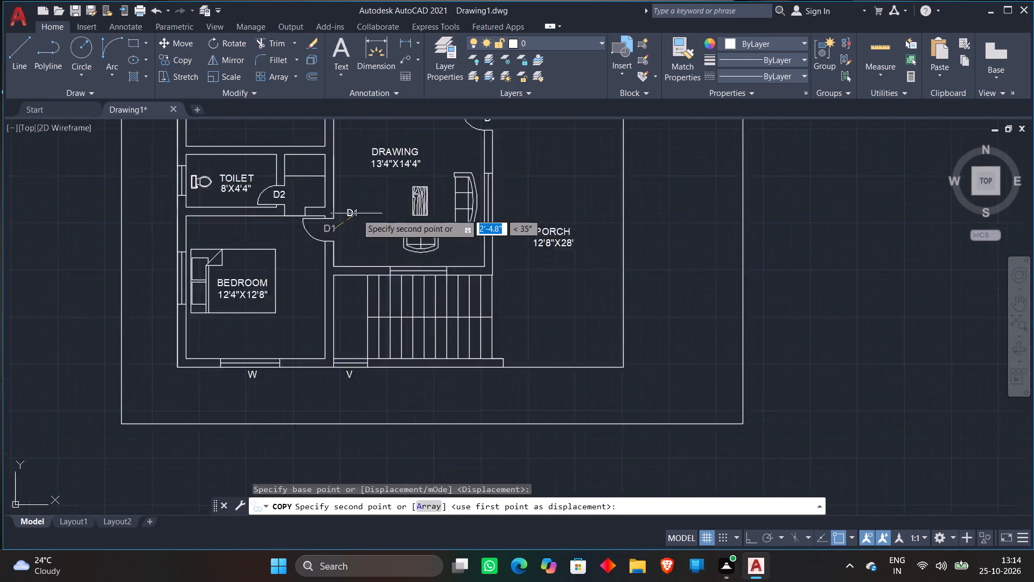
scroll(357, 213, "down", 1)
middle_click_drag(357, 213, 356, 302)
scroll(338, 160, "up", 4)
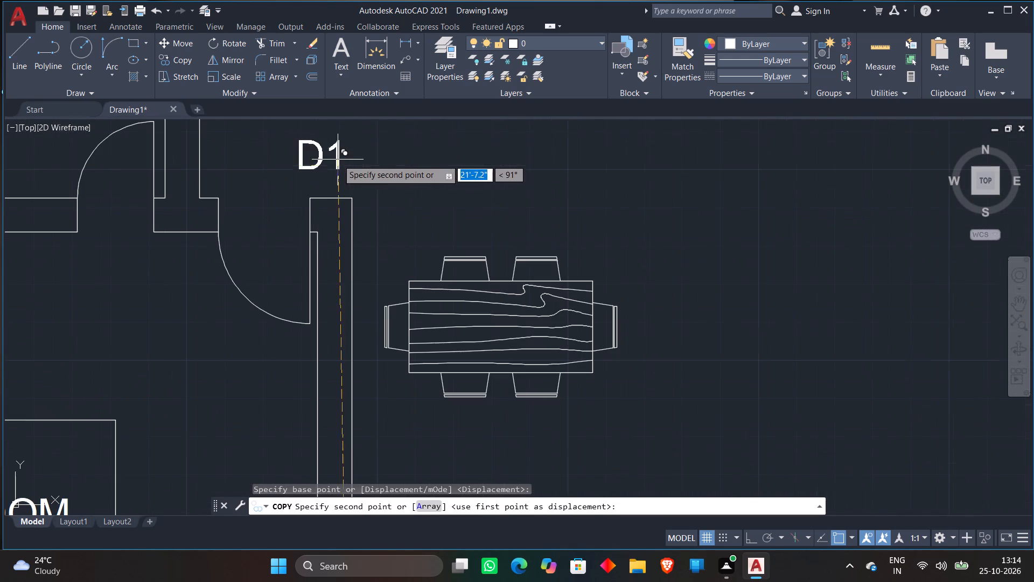
left_click(289, 223)
scroll(475, 210, "down", 3)
middle_click_drag(478, 188, 480, 205)
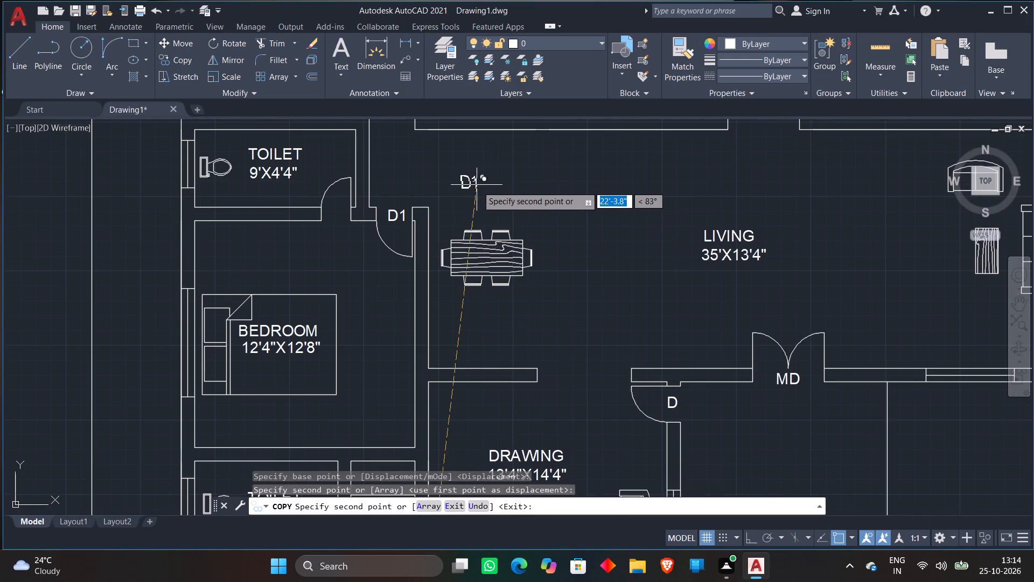
middle_click_drag(480, 205, 466, 339)
left_click(183, 249)
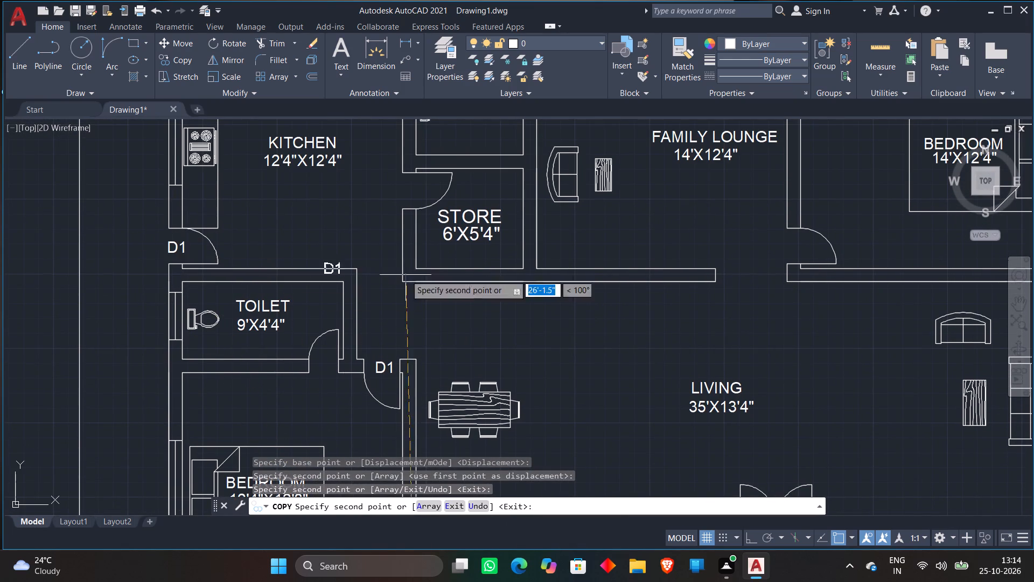
Place further D1 copies at the family lounge's north exterior door and at the 14'X12'4" bedroom's door.
scroll(766, 230, "down", 1)
middle_click_drag(762, 230, 567, 287)
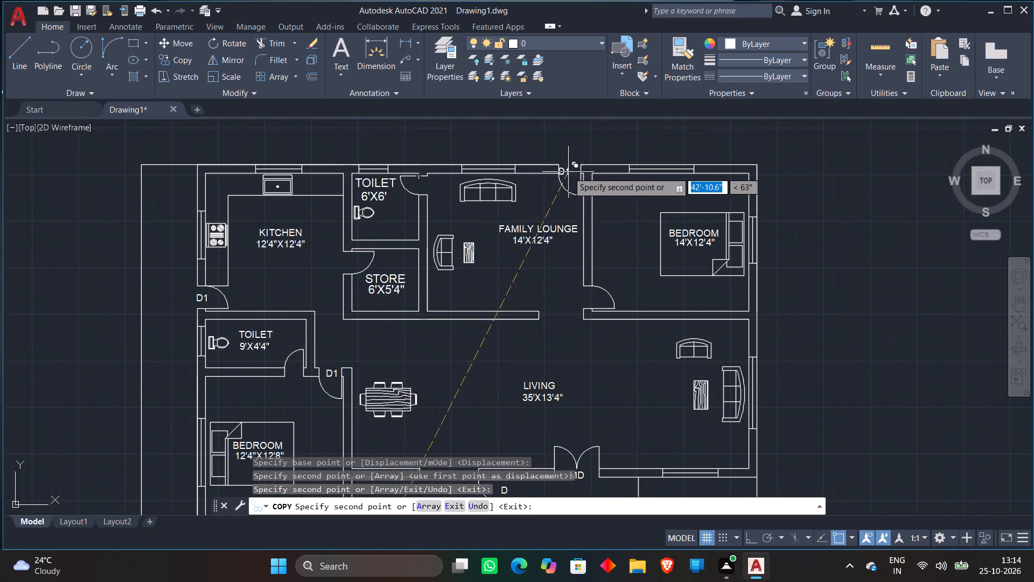
scroll(568, 172, "up", 2)
left_click(578, 169)
scroll(572, 166, "down", 2)
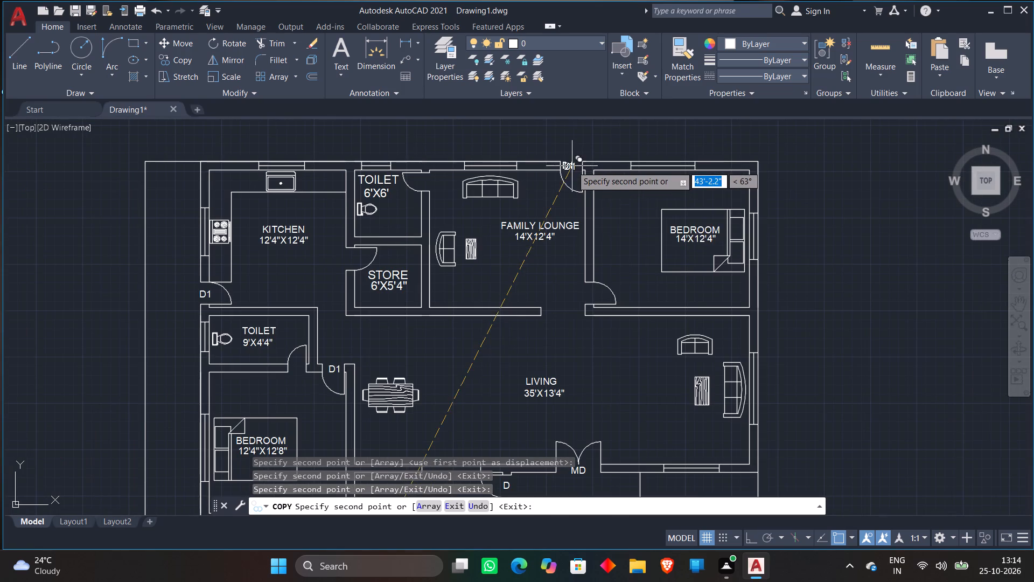
scroll(603, 291, "up", 2)
left_click(585, 300)
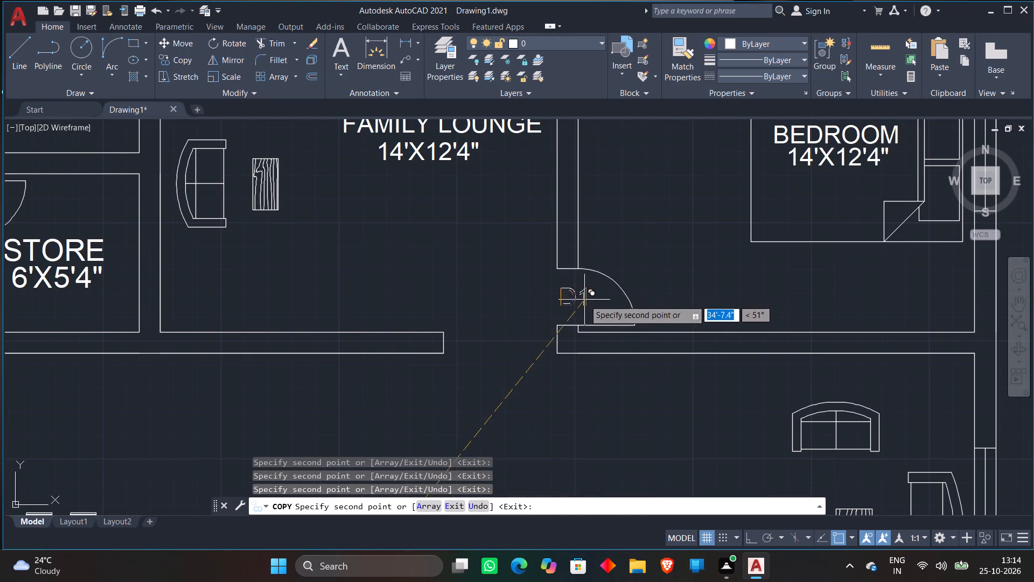
scroll(551, 233, "down", 1)
scroll(584, 320, "down", 1)
scroll(625, 383, "down", 1)
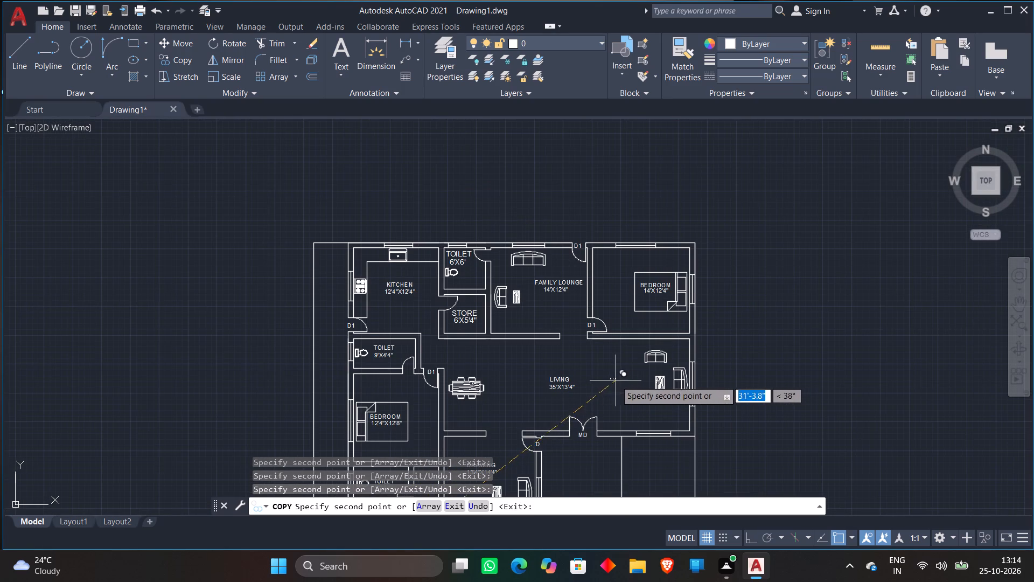
Copy the D2 tag from the 8'X4'4" toilet's door to the 9'X4'4" toilet's door.
middle_click_drag(616, 380, 597, 354)
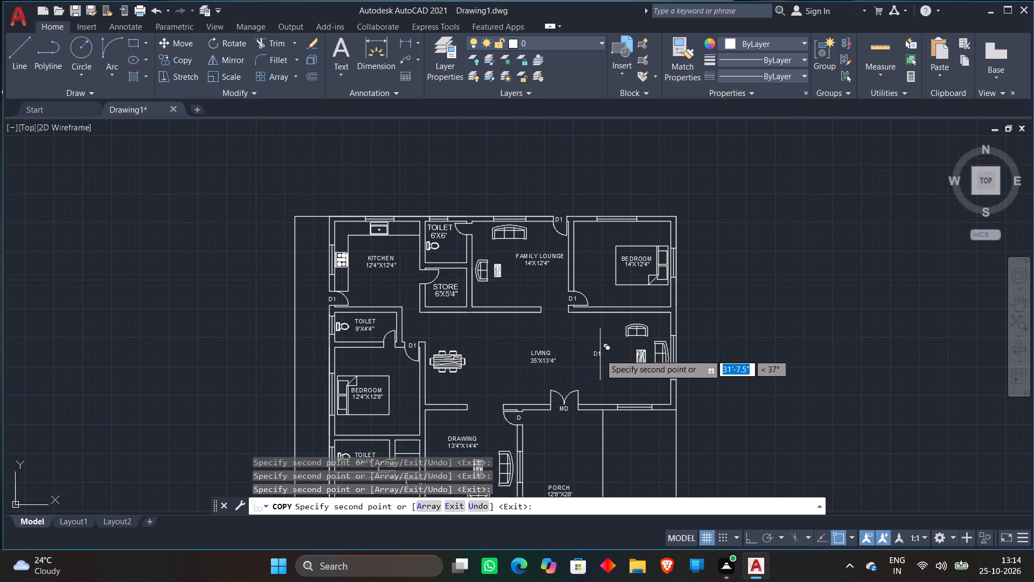
scroll(600, 354, "down", 1)
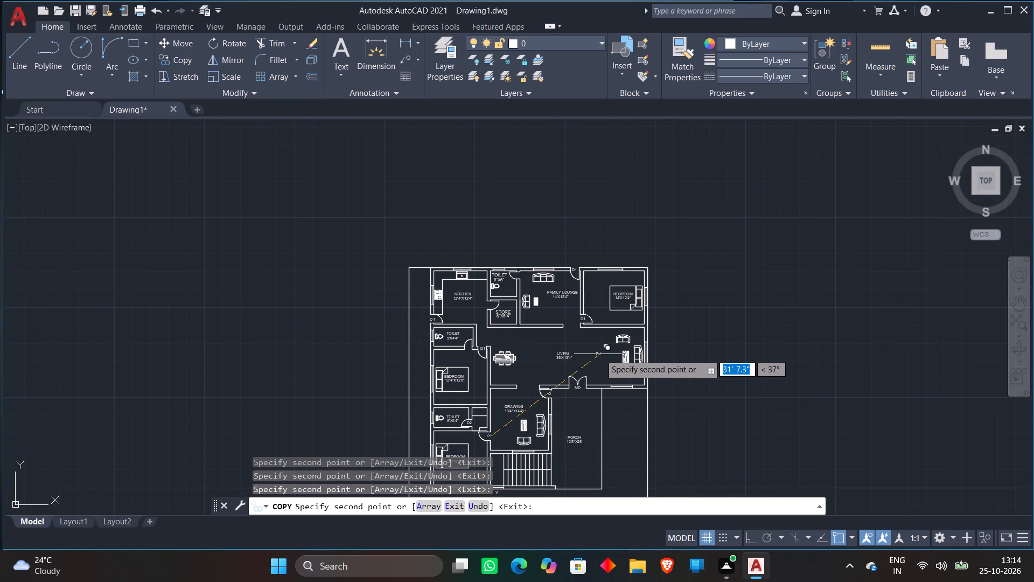
key("space")
scroll(553, 298, "down", 2)
scroll(533, 345, "up", 3)
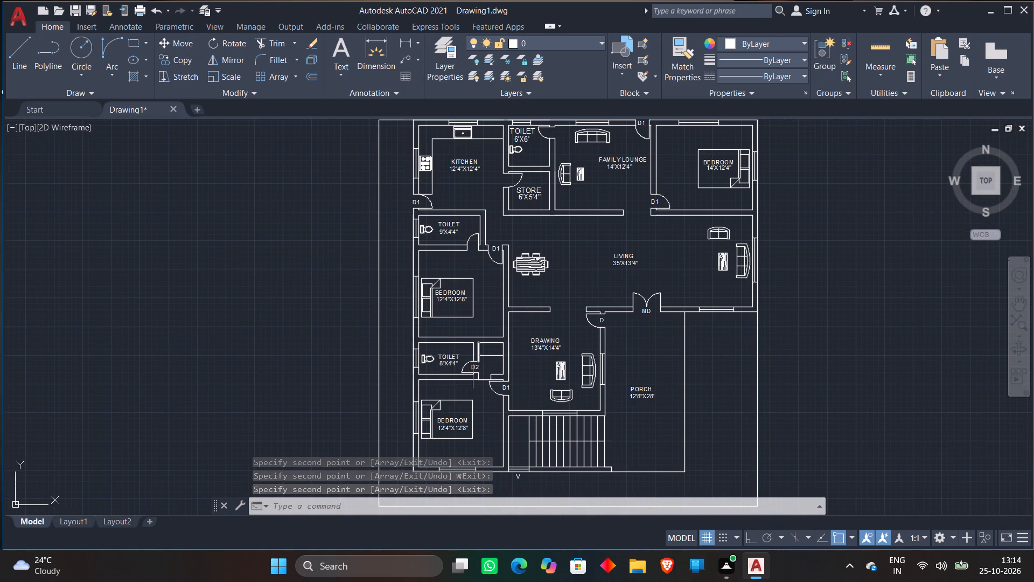
left_click(472, 366)
right_click(471, 366)
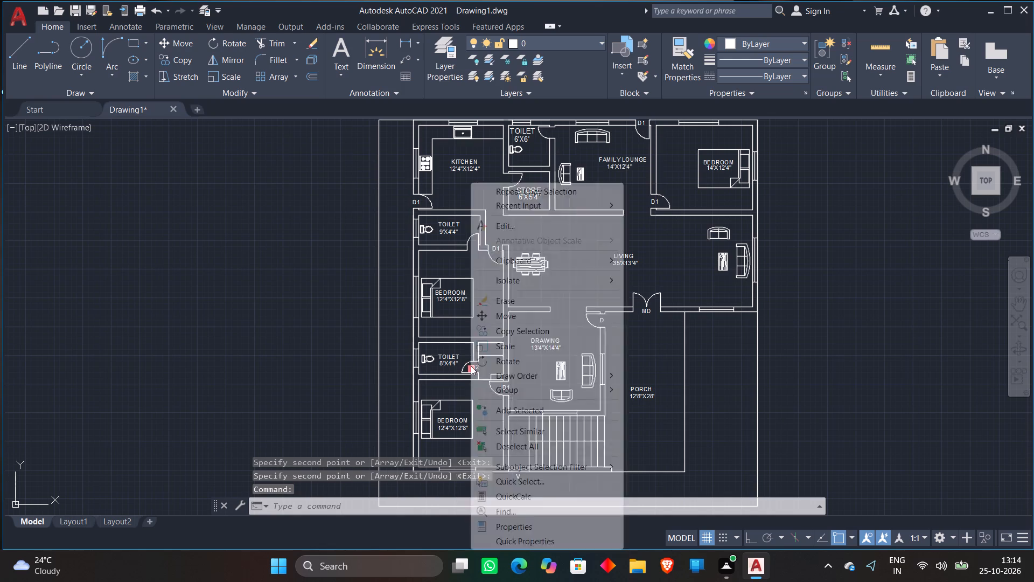
left_click(489, 330)
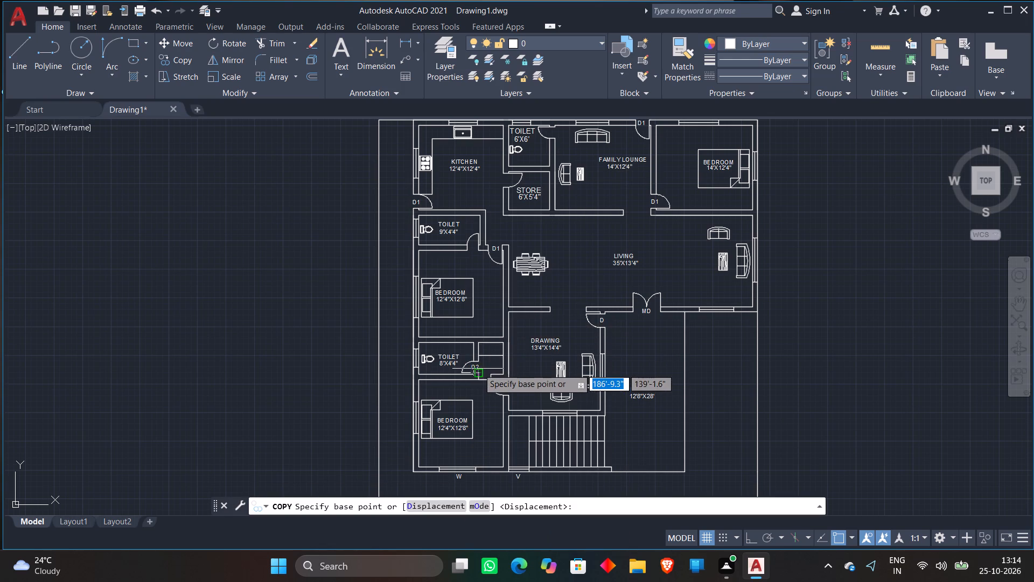
left_click(476, 368)
scroll(478, 235, "up", 2)
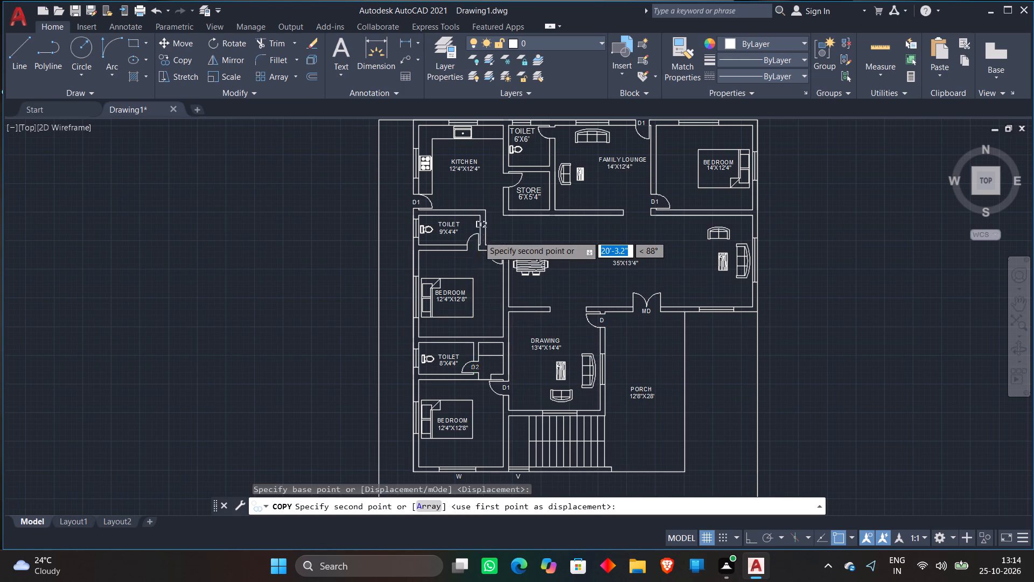
scroll(478, 235, "up", 2)
left_click(419, 351)
scroll(430, 299, "down", 3)
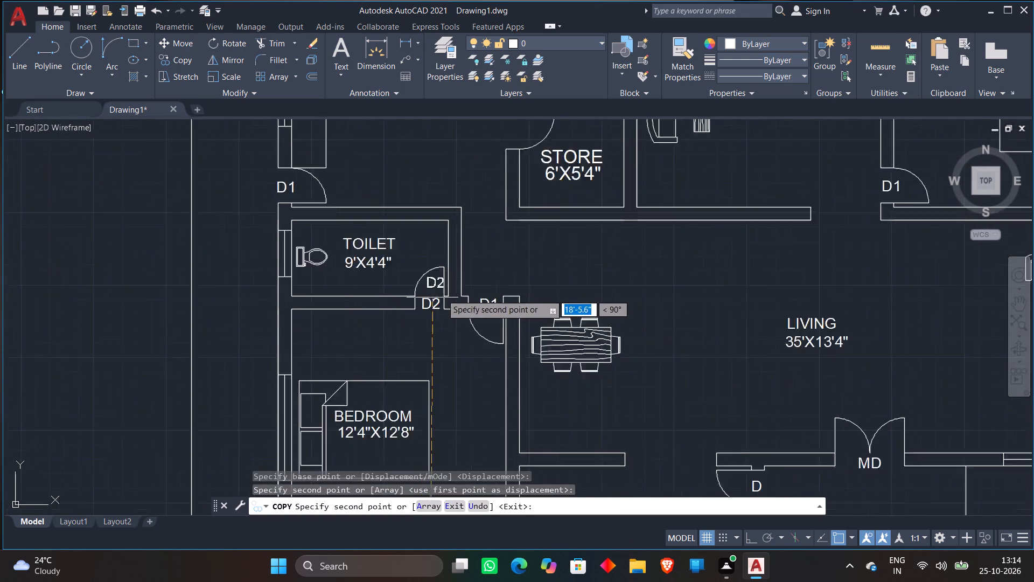
Place further D2 copies at the store's door and the 6'X6' toilet's door.
scroll(537, 288, "down", 2)
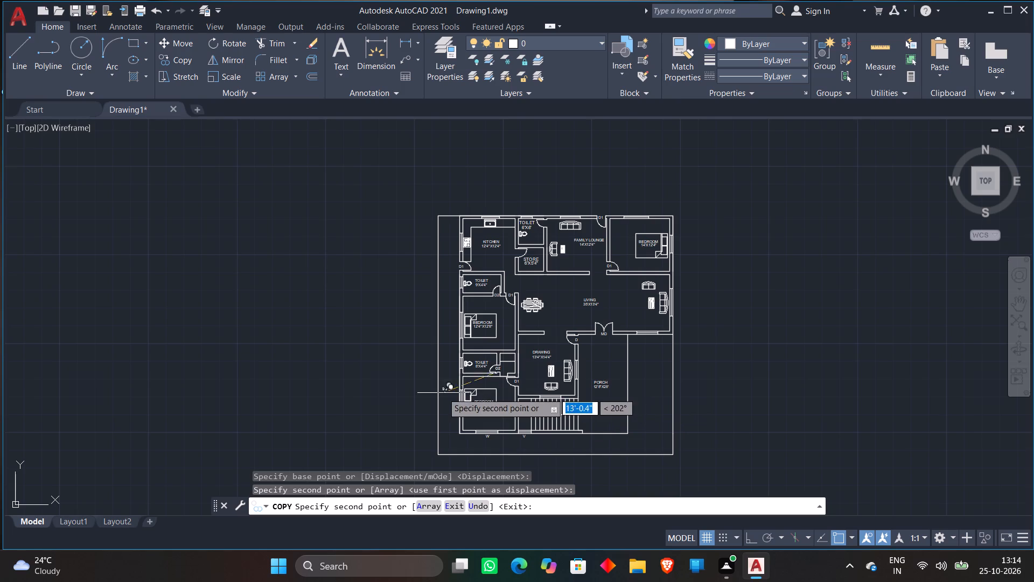
scroll(511, 249, "up", 4)
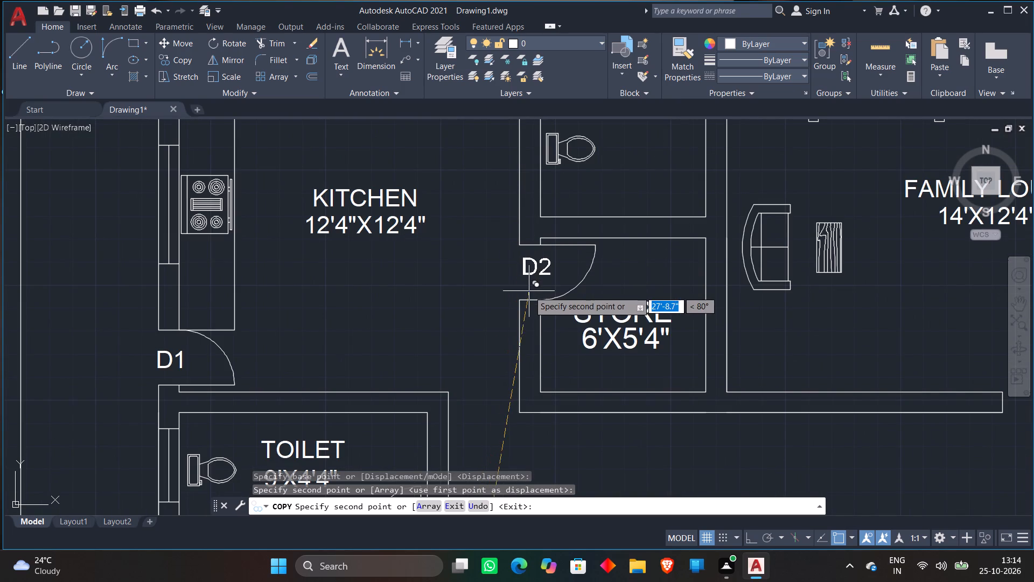
left_click(529, 291)
scroll(442, 296, "down", 3)
scroll(505, 253, "up", 5)
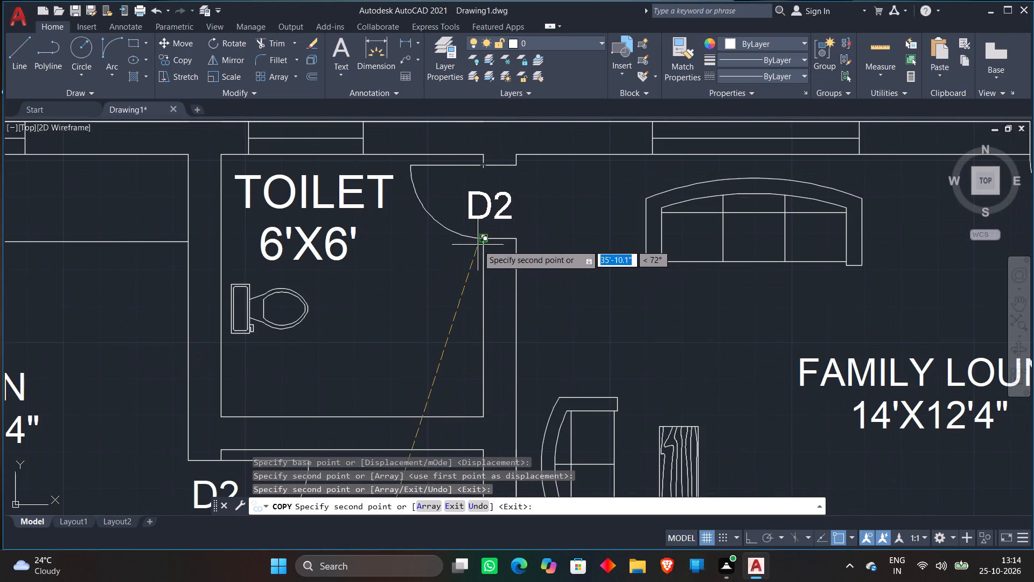
left_click(485, 248)
scroll(575, 251, "down", 4)
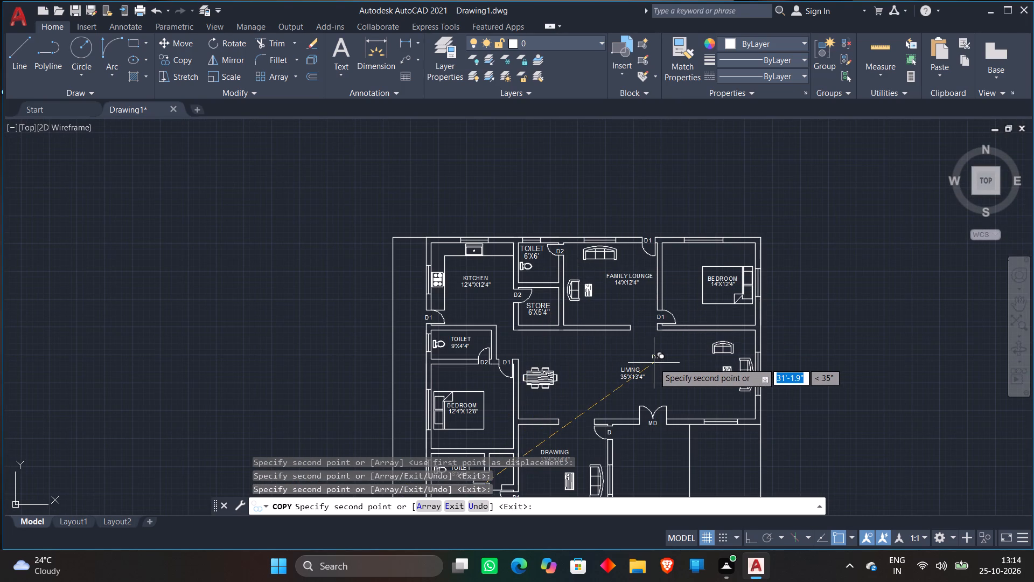
key("space")
Copy the W tag from the southwest bedroom's south window to just outside the same bedroom's west window.
scroll(654, 363, "down", 1)
middle_click_drag(654, 363, 548, 297)
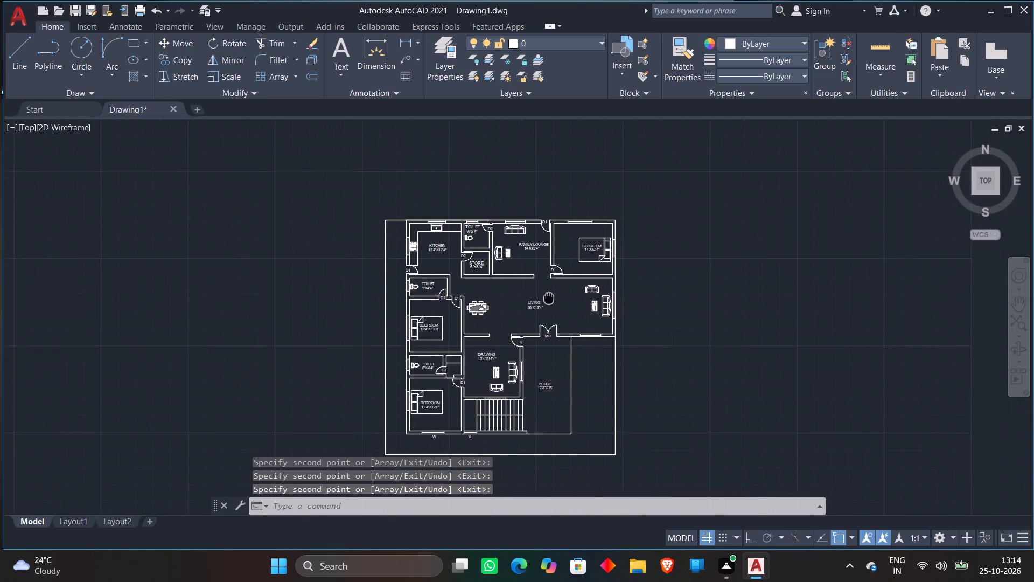
middle_click_drag(548, 297, 548, 297)
scroll(548, 297, "down", 1)
scroll(532, 340, "up", 2)
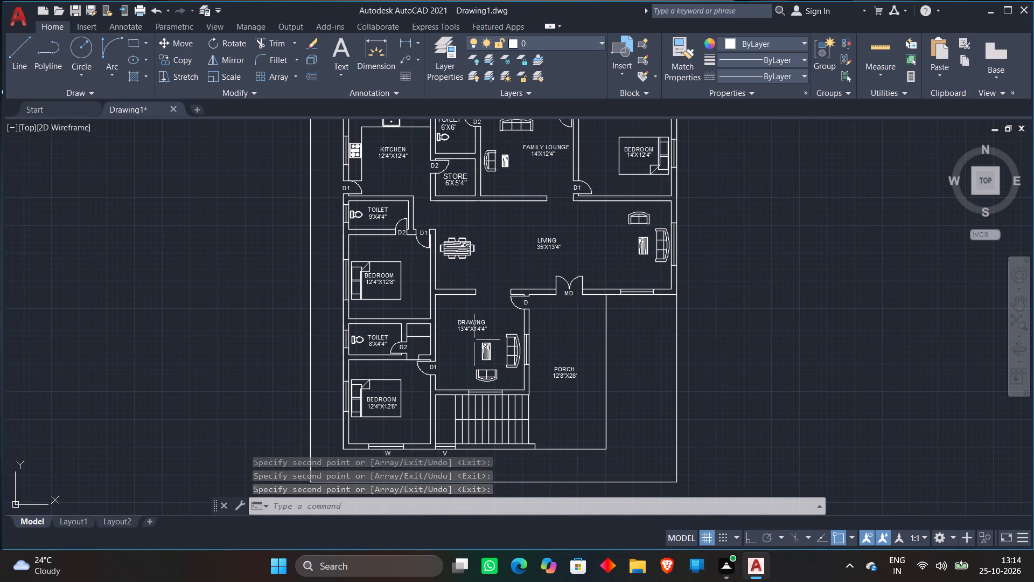
scroll(465, 224, "down", 1)
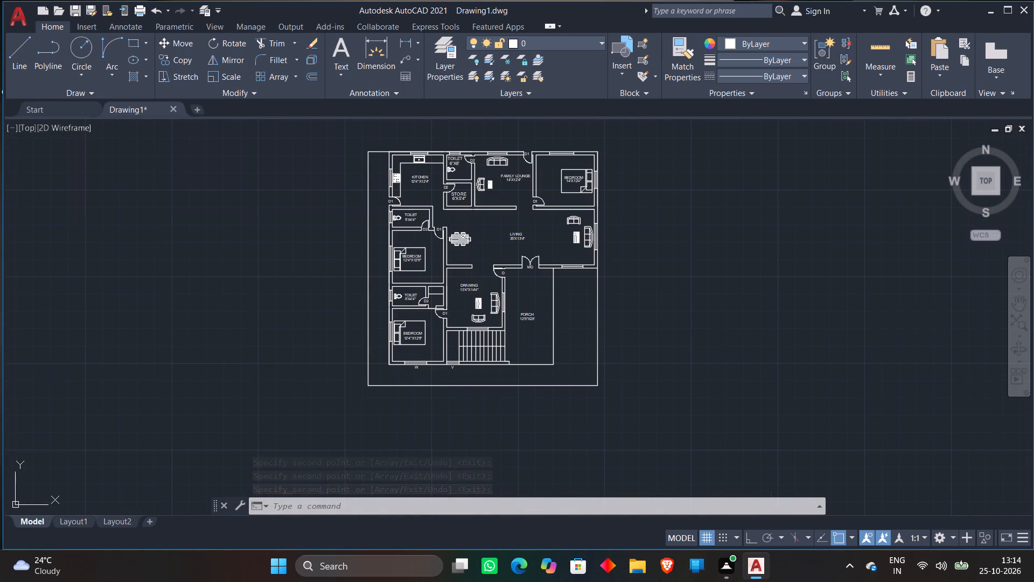
left_click(417, 368)
right_click(183, 402)
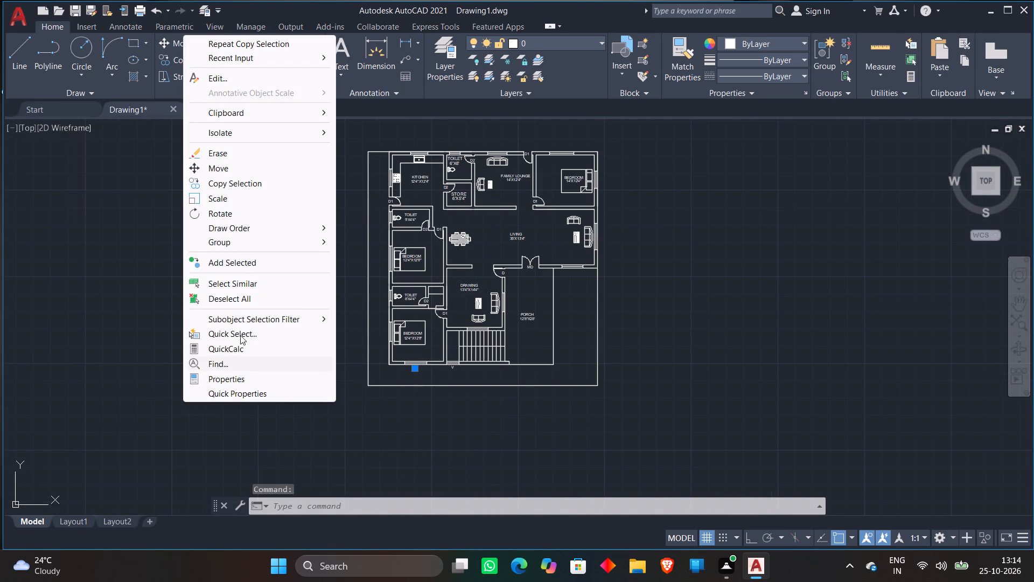
left_click(240, 179)
scroll(373, 377, "up", 3)
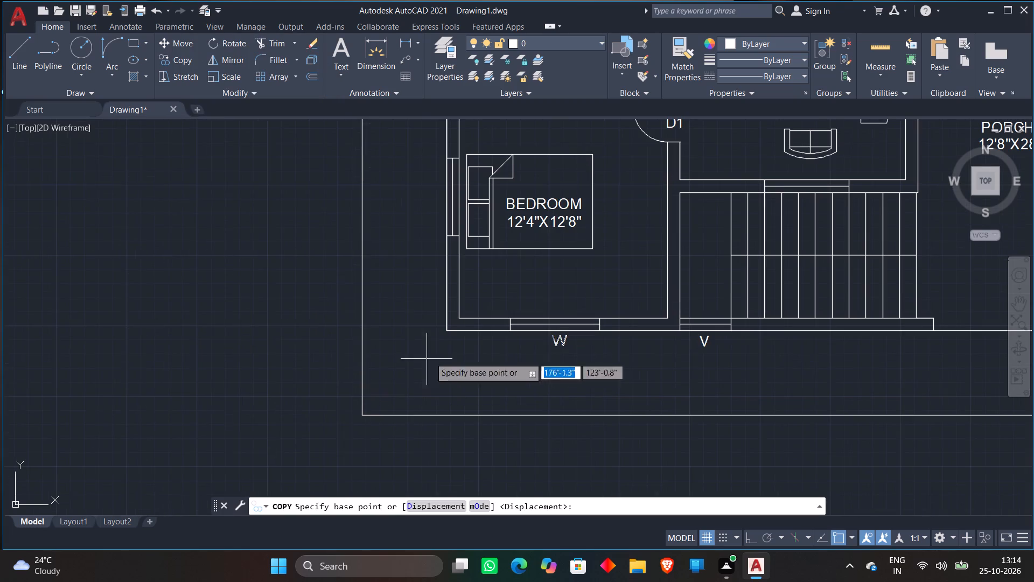
left_click(558, 343)
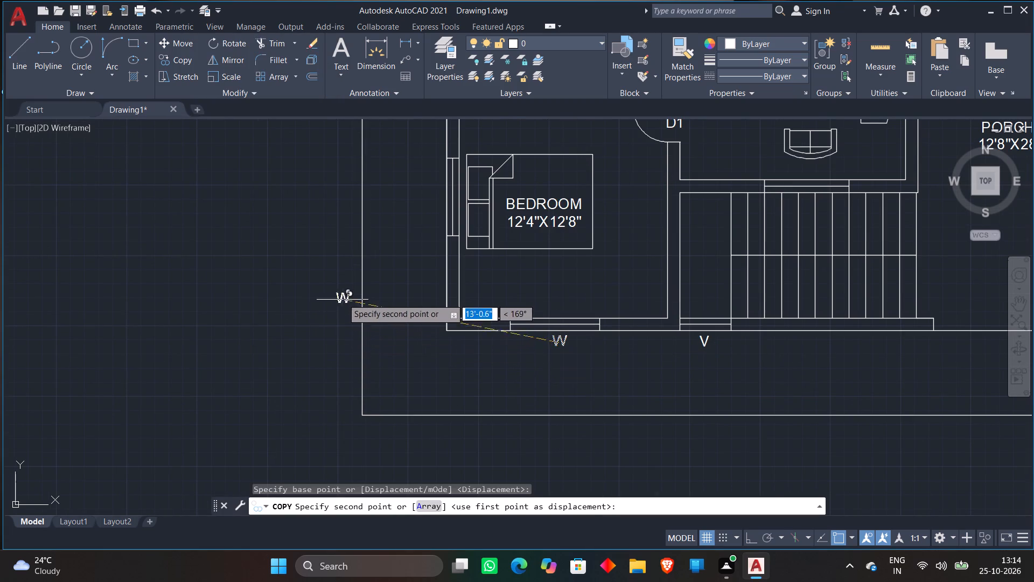
scroll(343, 295, "down", 1)
scroll(397, 228, "up", 3)
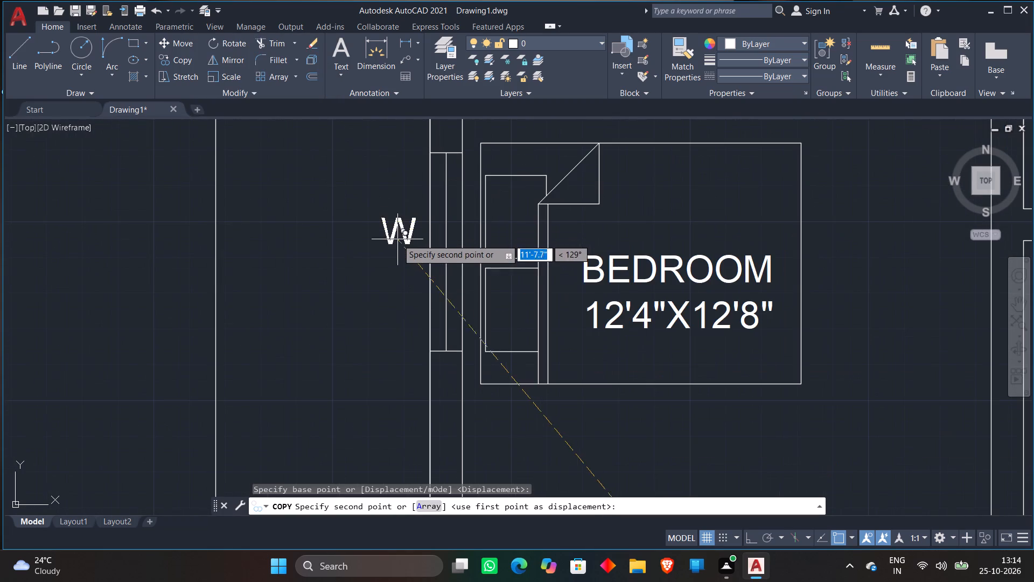
left_click(404, 248)
scroll(363, 205, "down", 2)
Place further W copies just outside the northern 12'4"X12'8" bedroom's west window and the kitchen's west window.
middle_click_drag(363, 190, 309, 396)
middle_click_drag(312, 240, 279, 442)
scroll(291, 346, "up", 1)
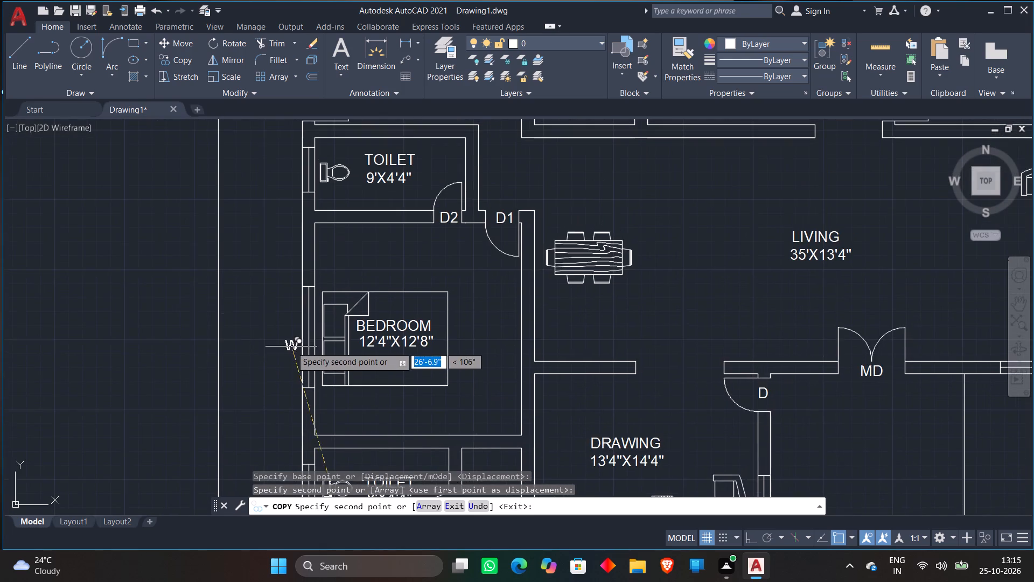
left_click(290, 330)
scroll(293, 259, "down", 1)
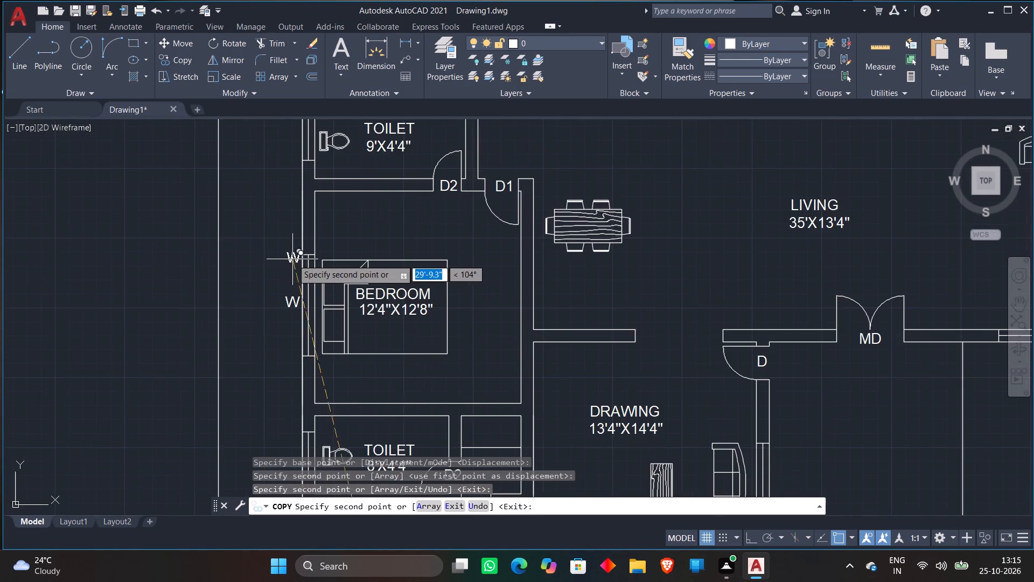
middle_click_drag(292, 260, 217, 426)
middle_click_drag(302, 222, 276, 397)
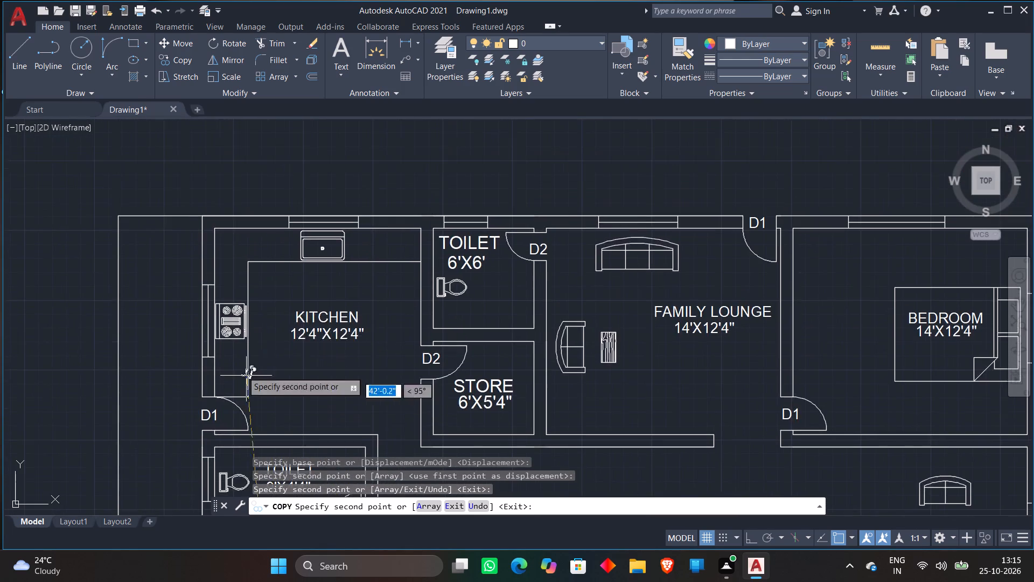
scroll(187, 307, "up", 2)
left_click(193, 349)
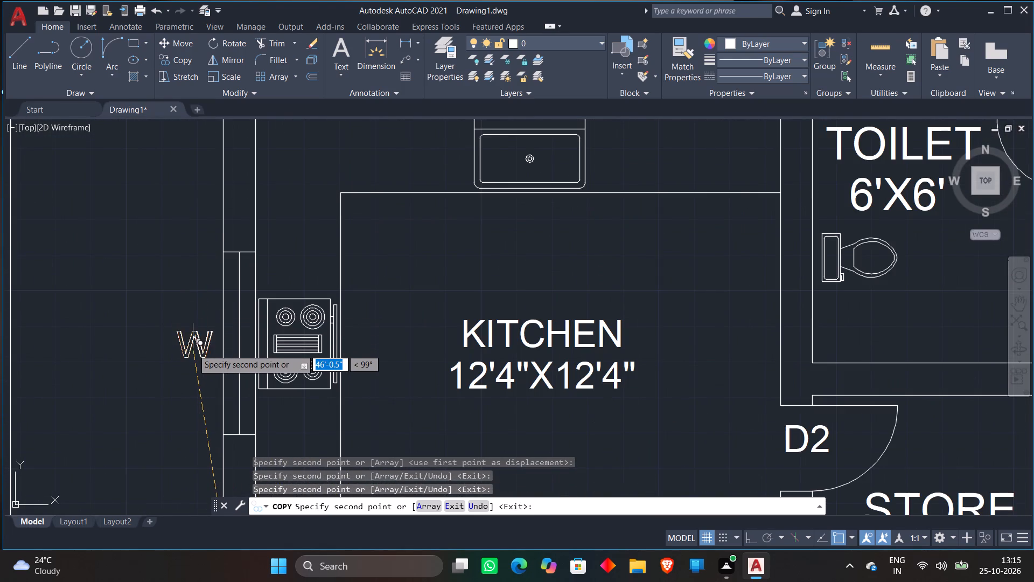
scroll(194, 316, "down", 2)
Place W copies just above the north-wall windows of the kitchen, the family lounge and the 14'X12'4" bedroom.
middle_click_drag(193, 316, 135, 454)
scroll(273, 350, "up", 3)
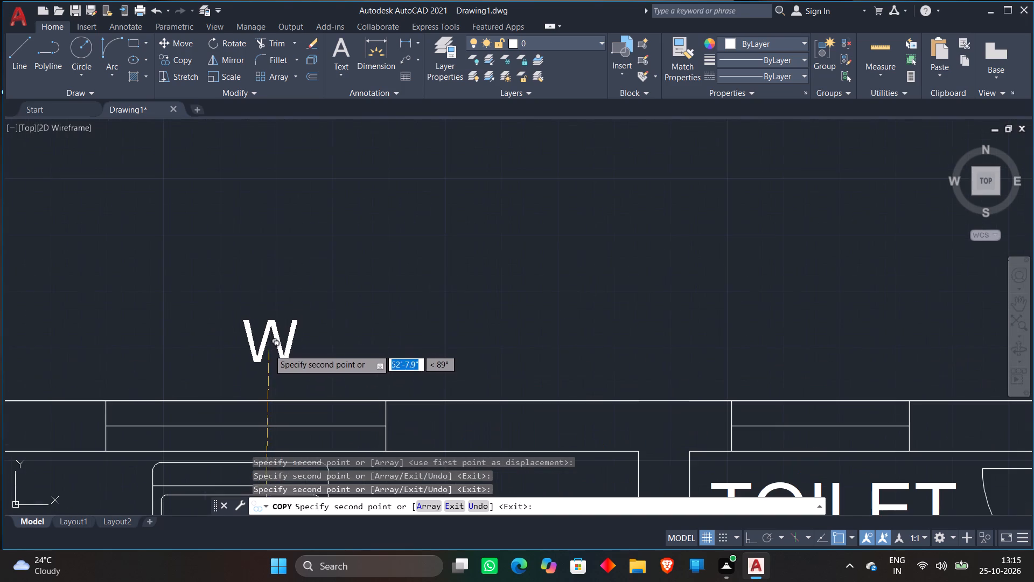
left_click(238, 378)
scroll(291, 304, "down", 3)
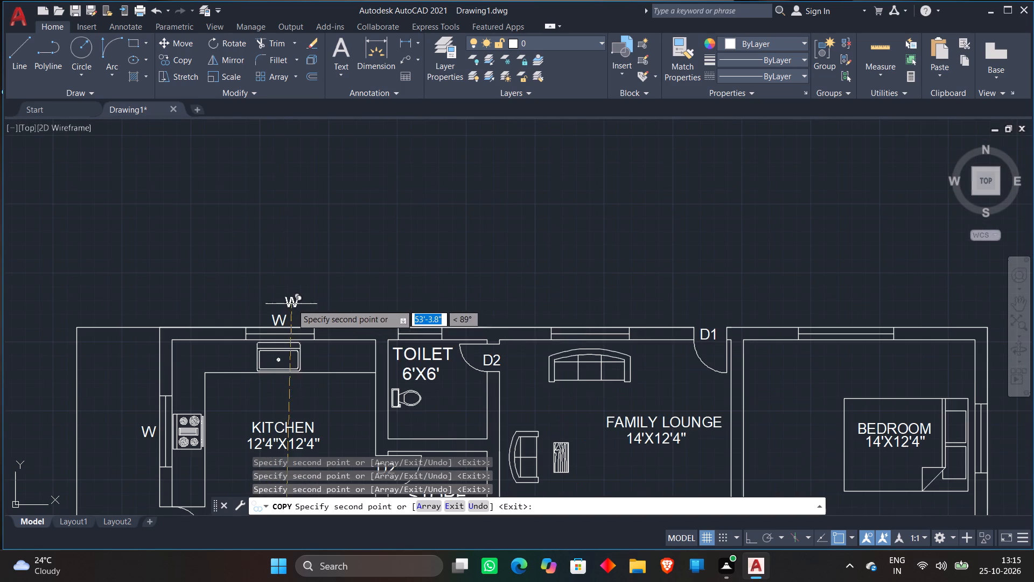
scroll(589, 313, "up", 3)
left_click(580, 347)
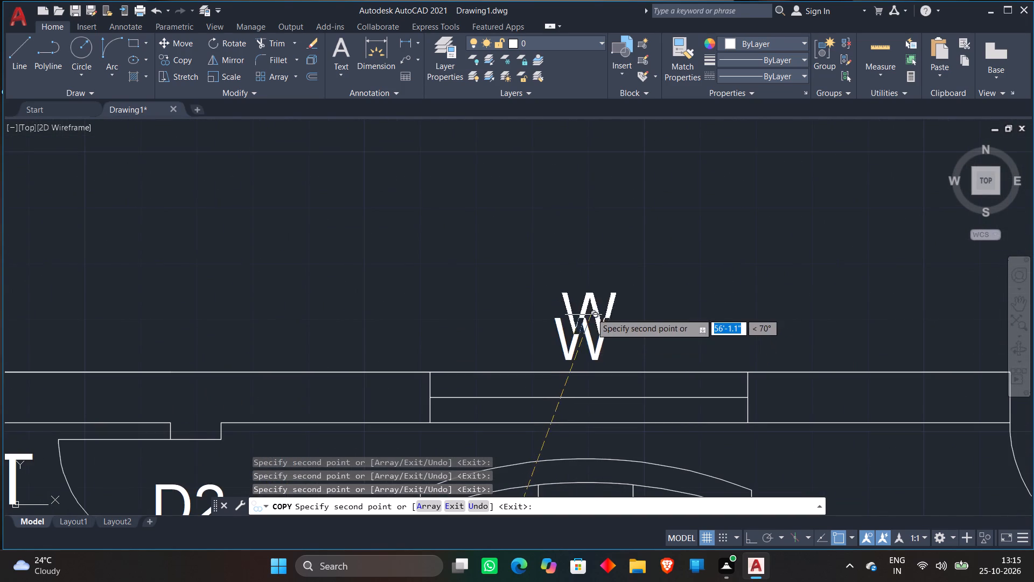
scroll(597, 292, "down", 2)
middle_click_drag(597, 292, 126, 296)
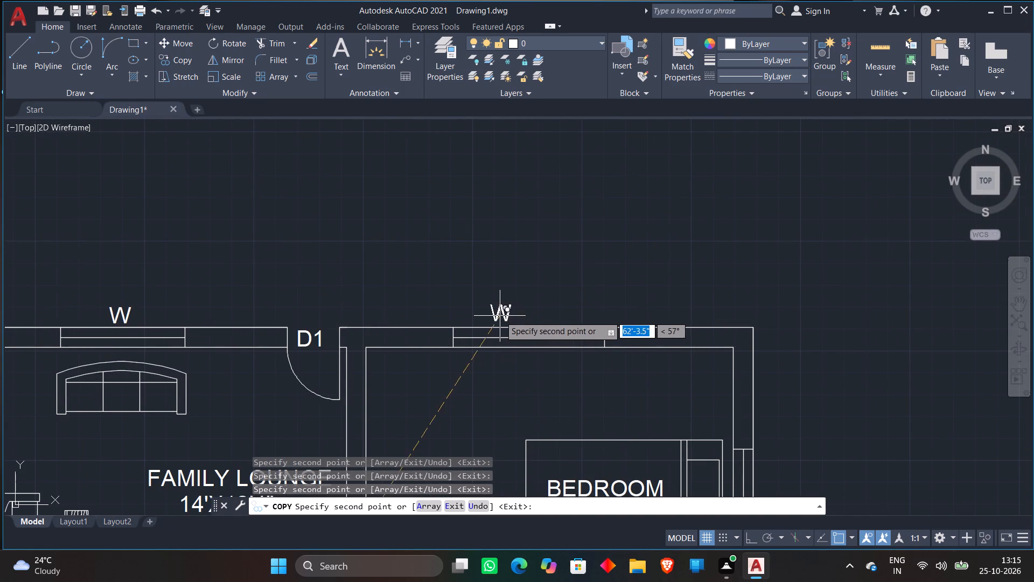
left_click(520, 316)
scroll(535, 294, "down", 3)
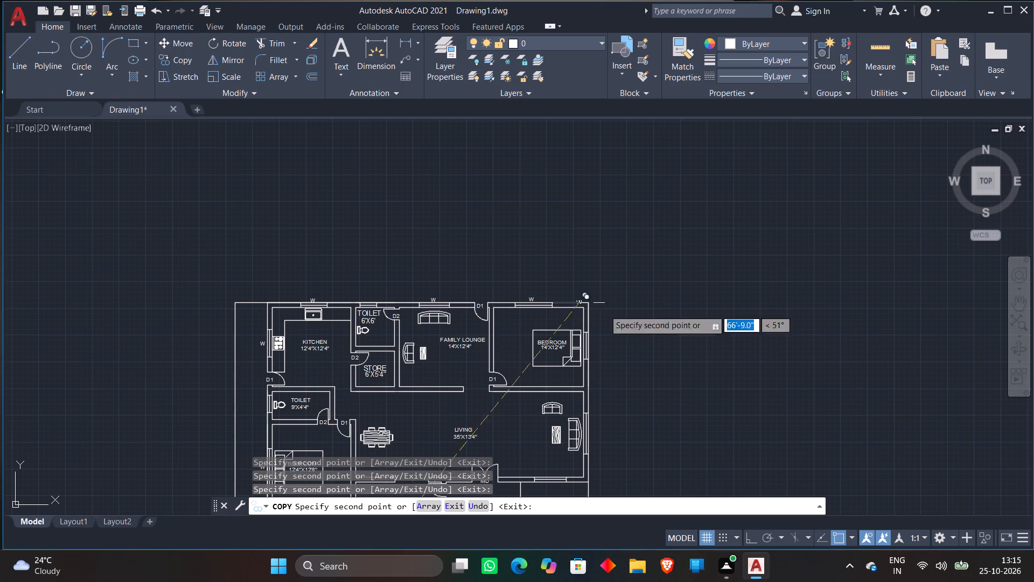
Place W copies outside the 14'X12'4" bedroom's east window and the living room's east and south windows.
scroll(601, 350, "up", 5)
left_click(537, 326)
scroll(585, 261, "down", 4)
middle_click_drag(638, 426, 617, 303)
scroll(592, 308, "up", 2)
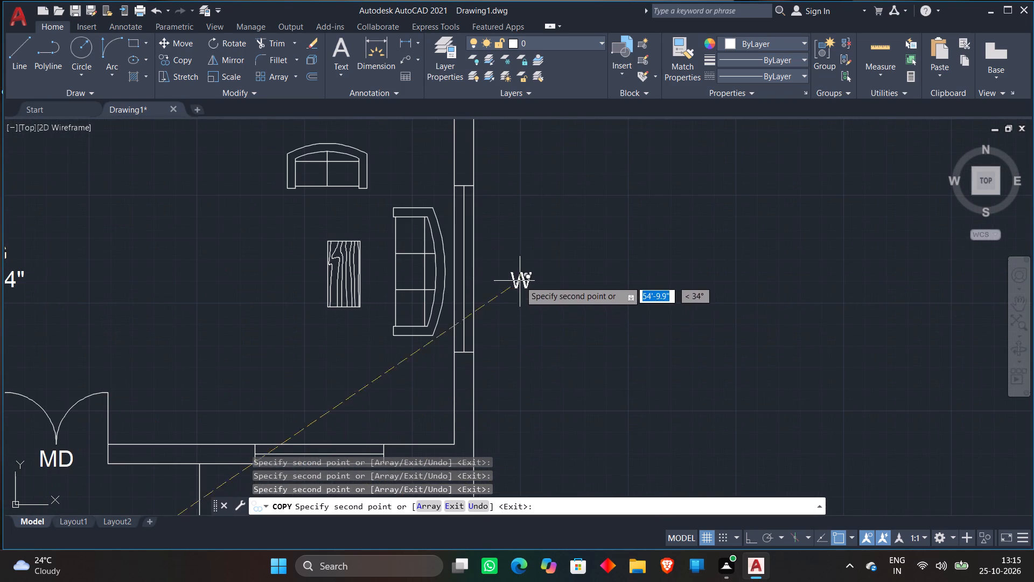
left_click(488, 258)
scroll(562, 218, "down", 2)
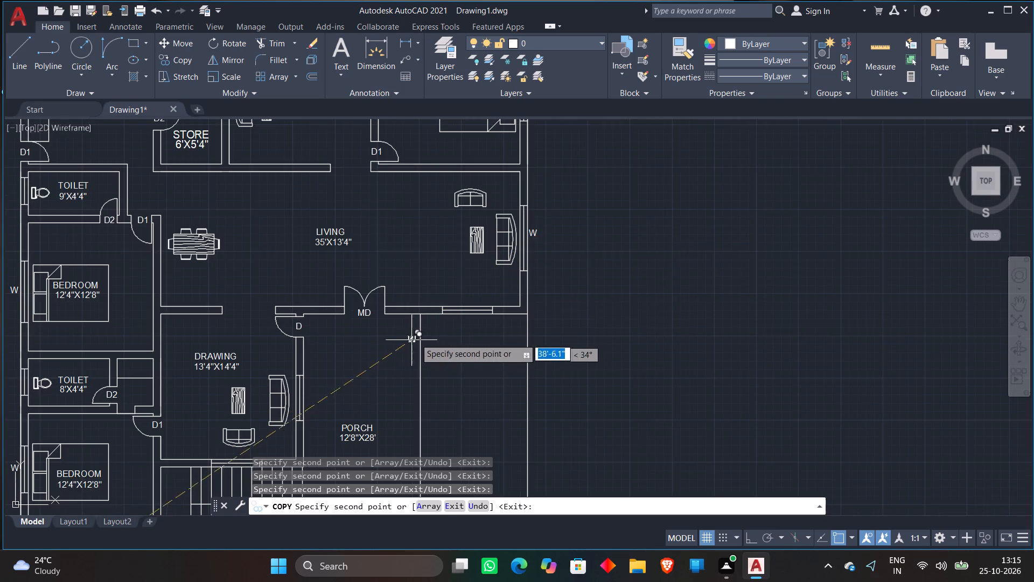
scroll(439, 320, "down", 1)
scroll(439, 320, "up", 3)
left_click(483, 322)
scroll(478, 323, "down", 2)
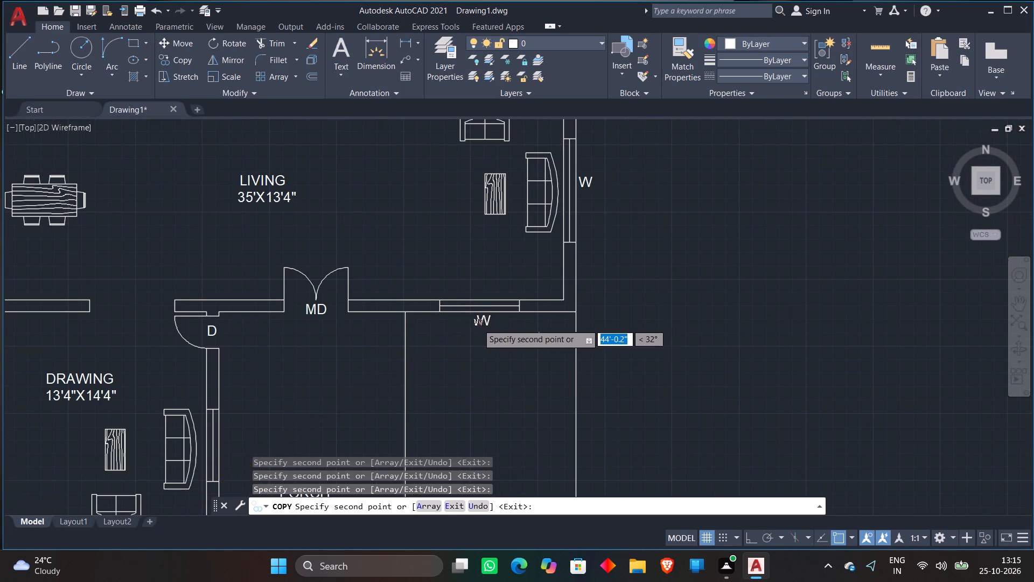
Place W copies just inside the drawing room's south window and on the porch side of its east window.
middle_click_drag(406, 365, 427, 300)
scroll(316, 364, "up", 3)
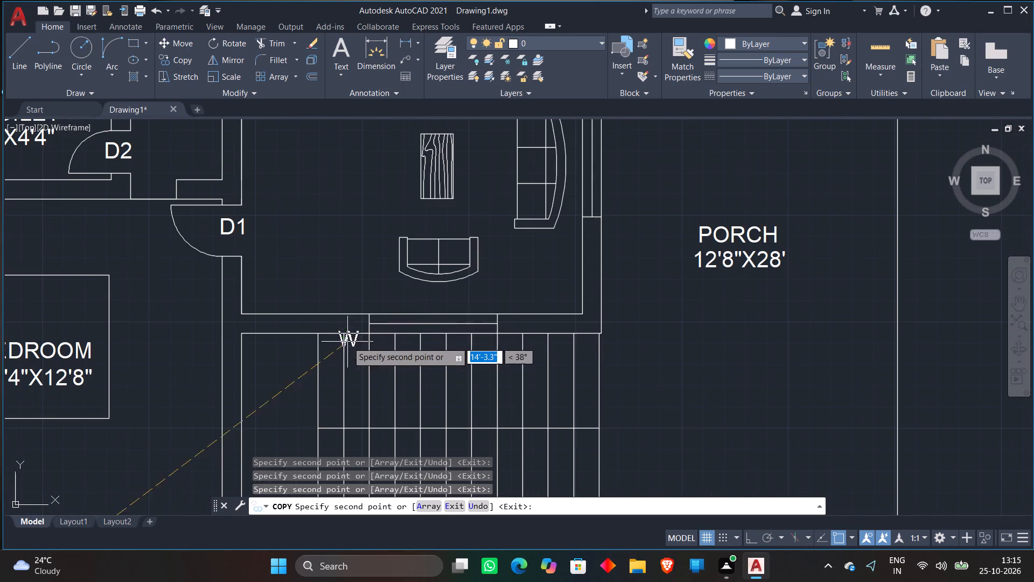
left_click(432, 302)
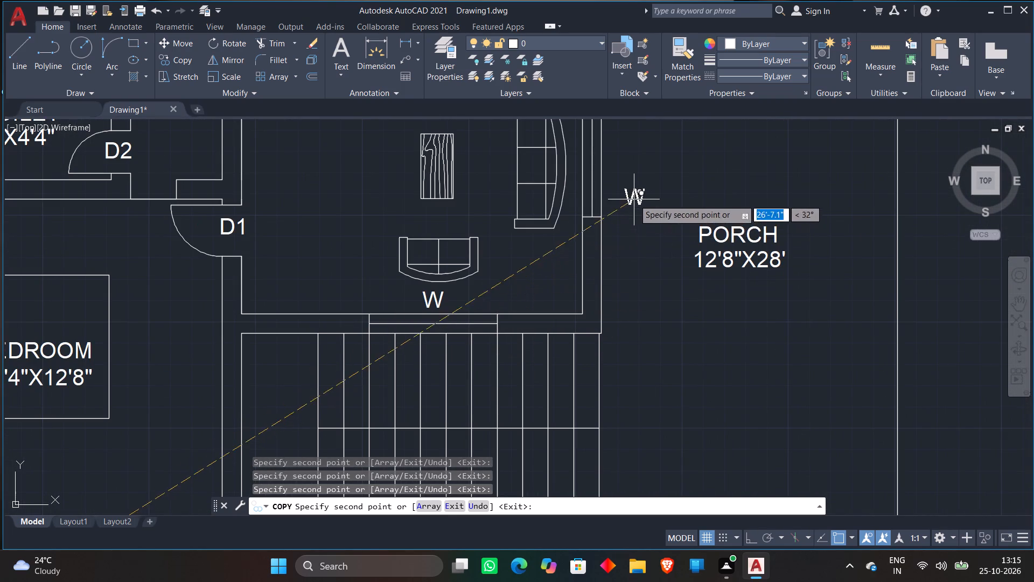
middle_click_drag(634, 199, 575, 285)
left_click(560, 247)
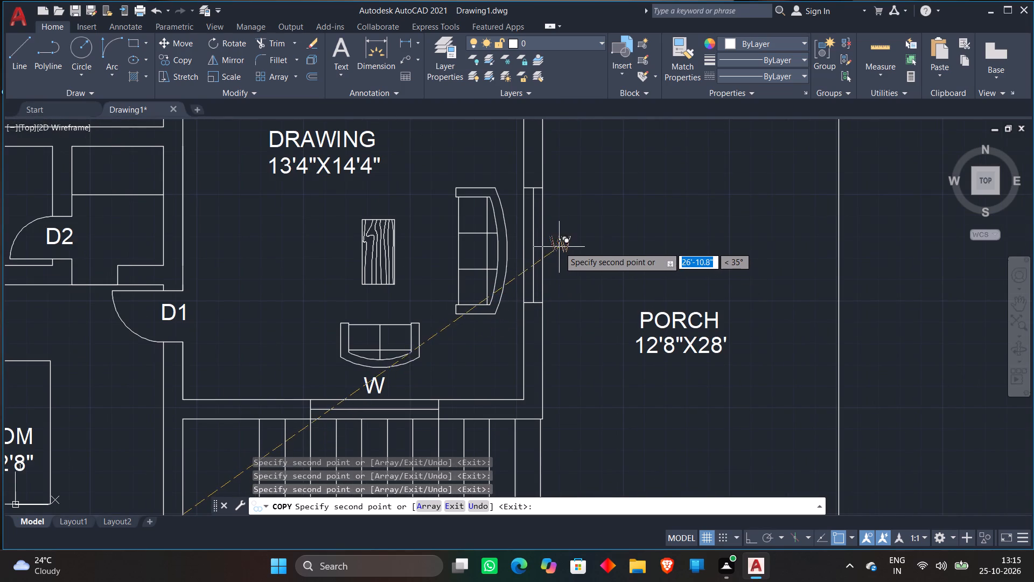
scroll(567, 243, "down", 4)
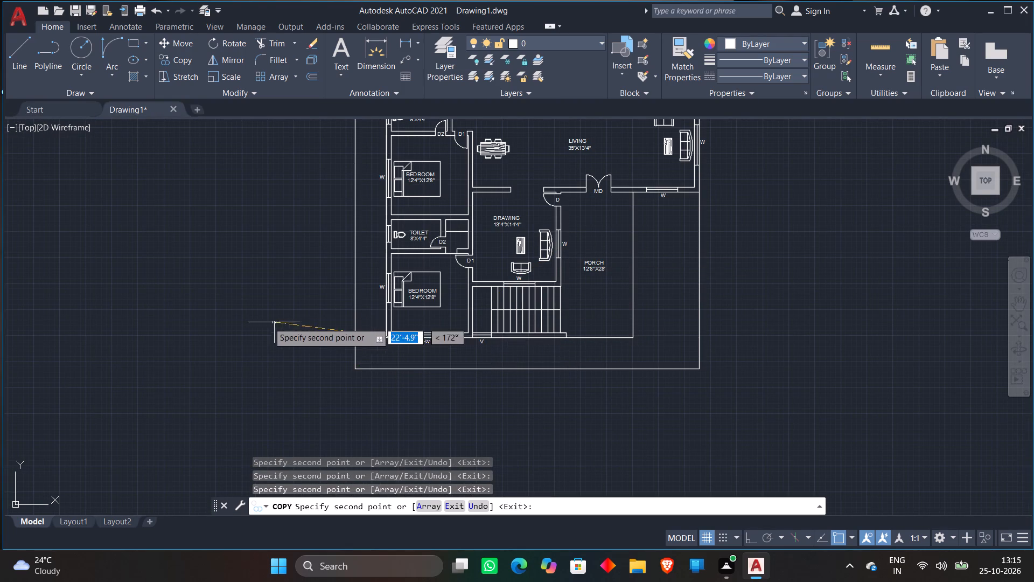
middle_click_drag(256, 321, 129, 398)
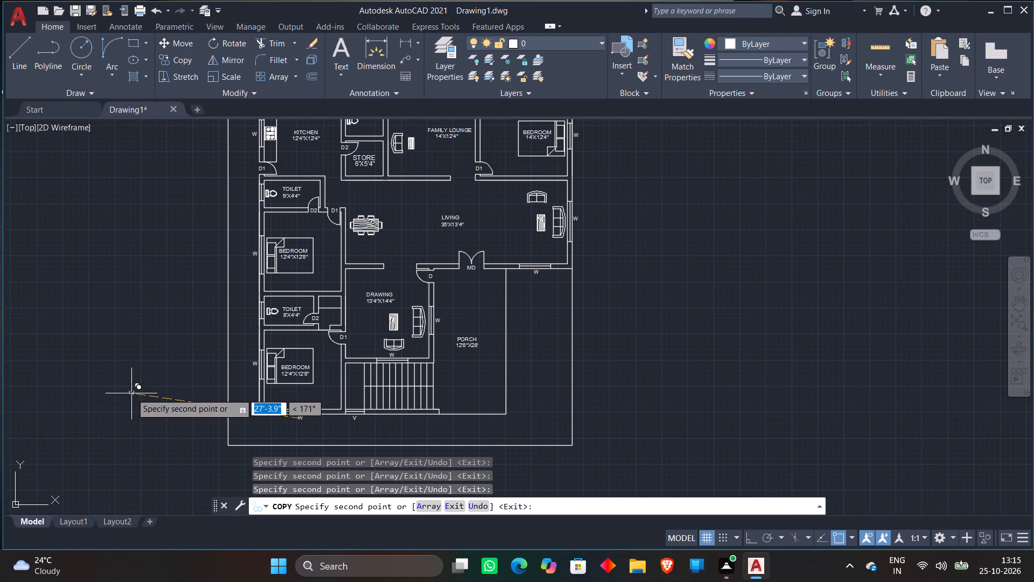
Copy the V tag from below the staircase's ventilator to just outside the west ventilators of the 8'X4'4" and 9'X4'4" toilets.
middle_click_drag(408, 236, 366, 308)
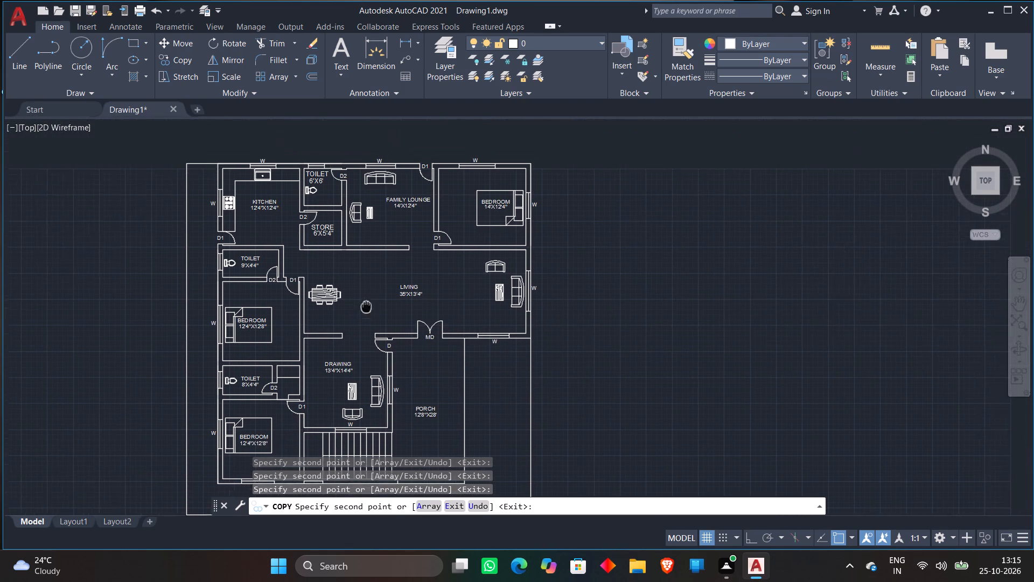
middle_click_drag(366, 308, 359, 321)
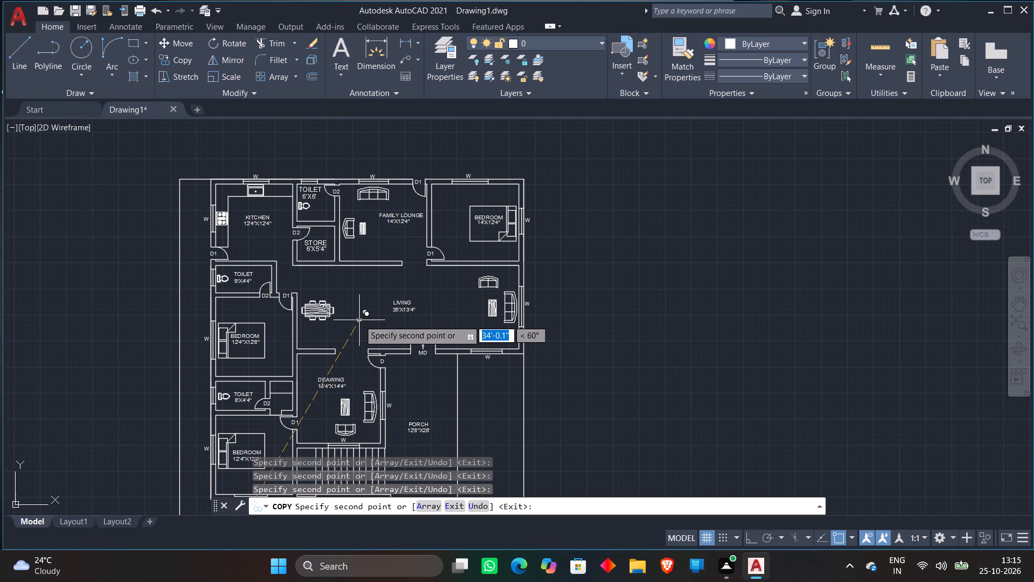
key("space")
scroll(393, 305, "down", 1)
scroll(348, 437, "up", 1)
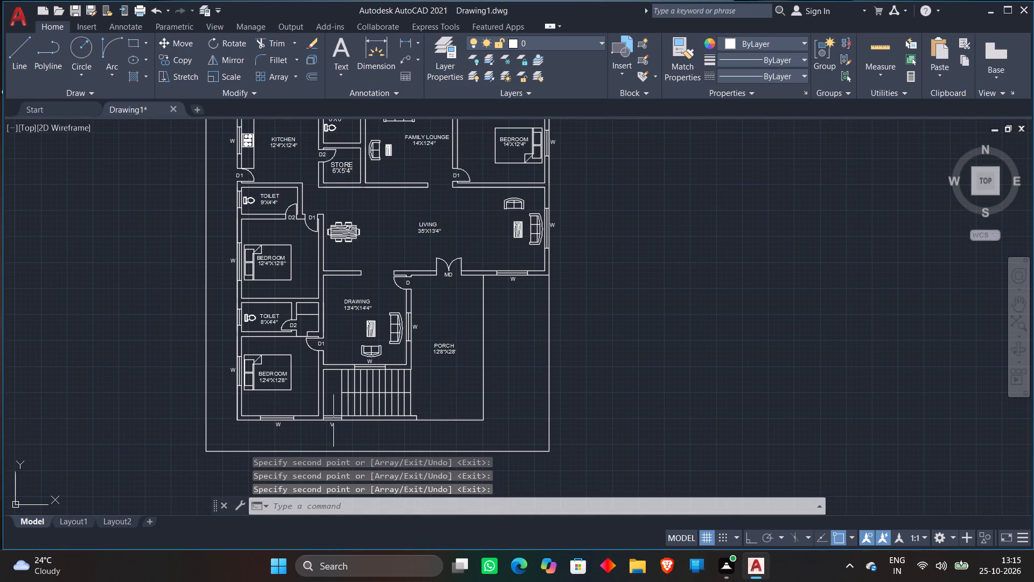
left_click(331, 425)
right_click(355, 435)
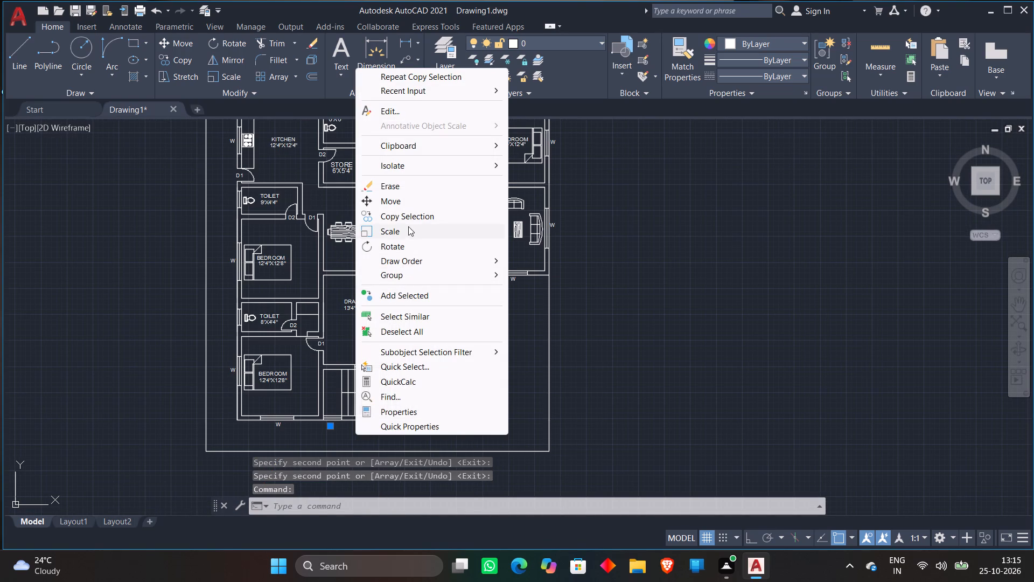
left_click(407, 217)
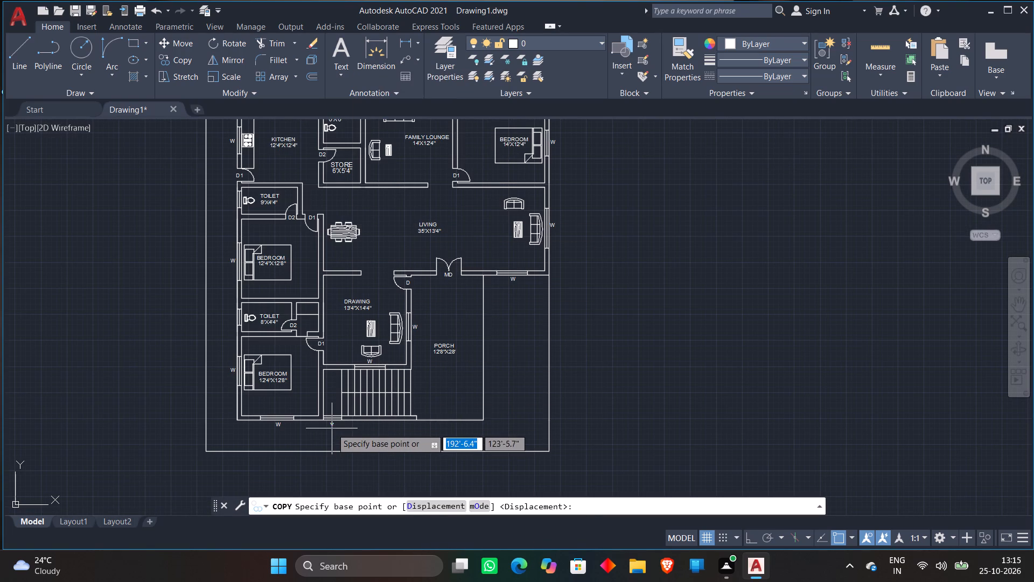
left_click(332, 428)
scroll(231, 309, "up", 4)
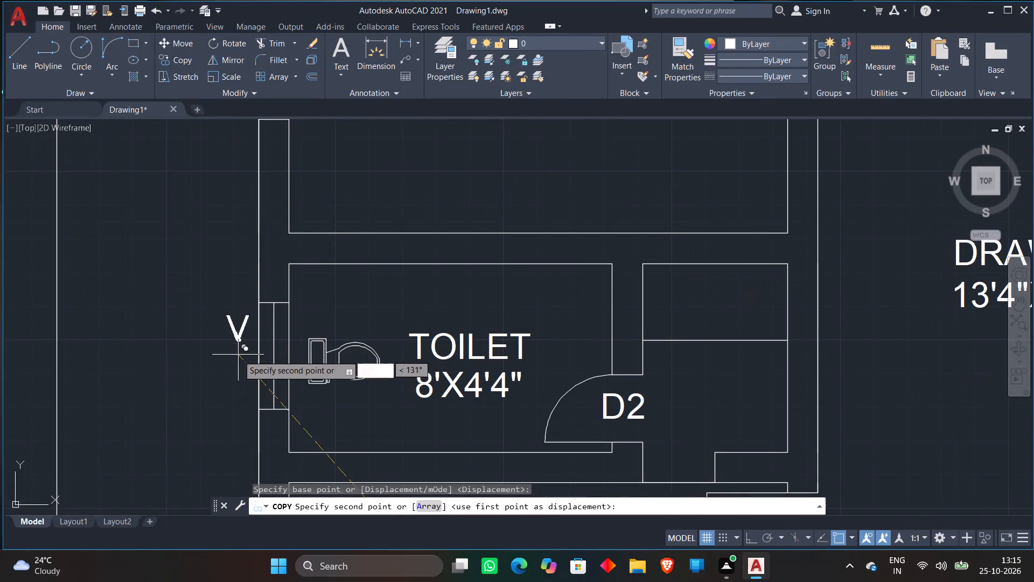
left_click(240, 376)
scroll(218, 323, "down", 4)
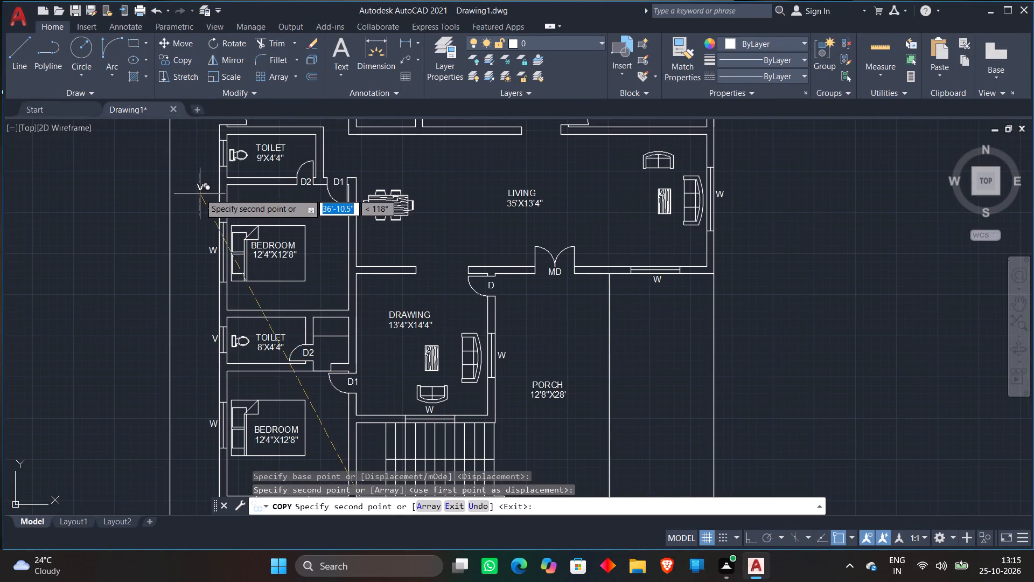
middle_click_drag(200, 194, 208, 298)
scroll(223, 278, "up", 3)
left_click(220, 217)
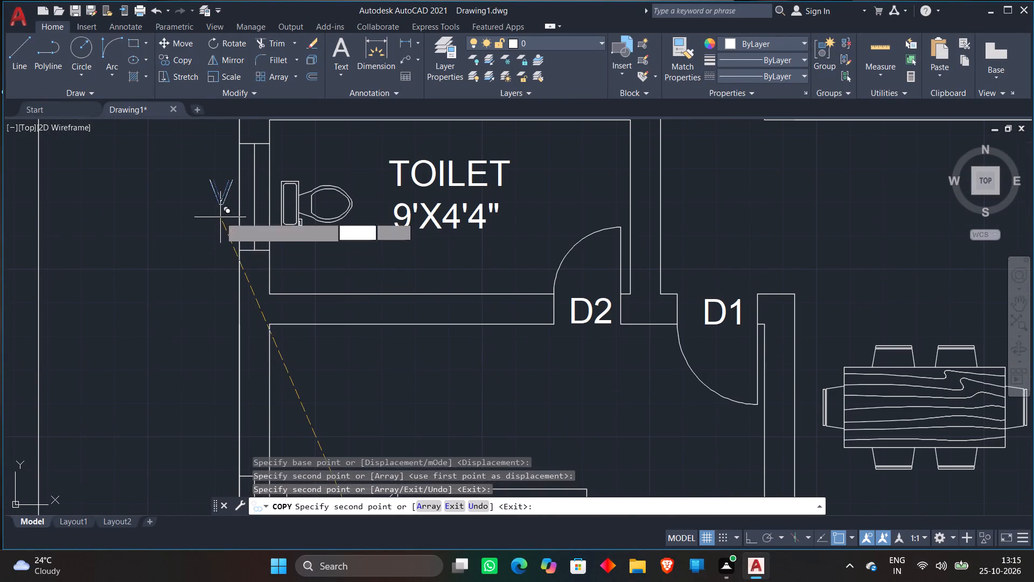
Place another V copy just above the north-wall ventilator of the 6'X6' toilet and finish copying.
scroll(191, 324, "down", 5)
scroll(340, 257, "up", 3)
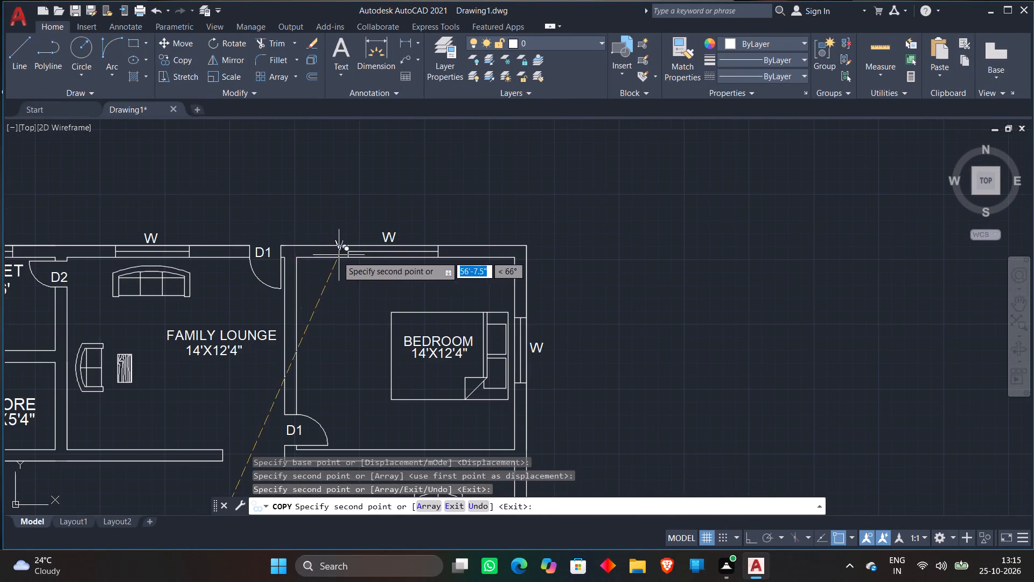
scroll(570, 322, "down", 1)
scroll(203, 270, "up", 3)
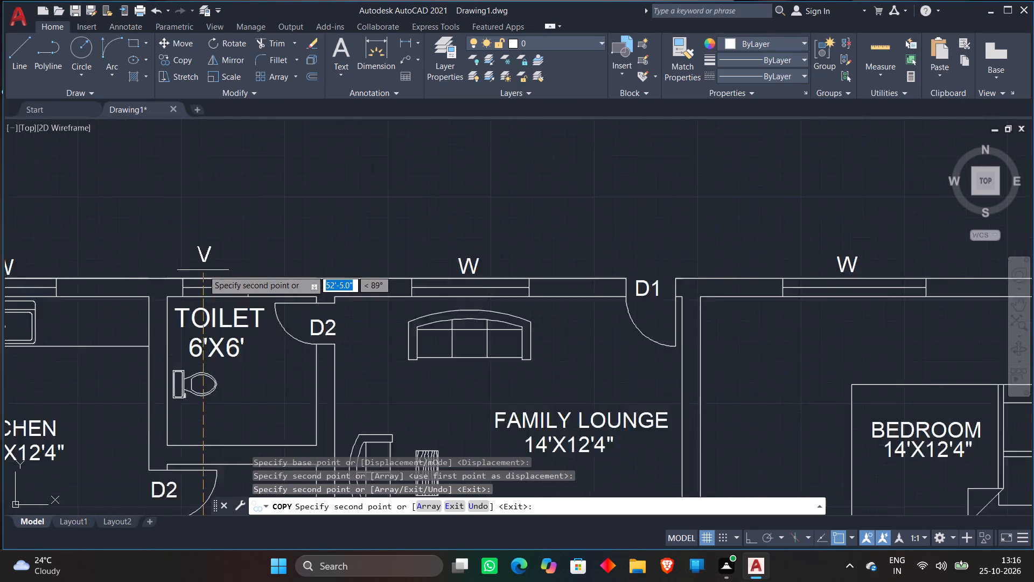
scroll(217, 283, "up", 2)
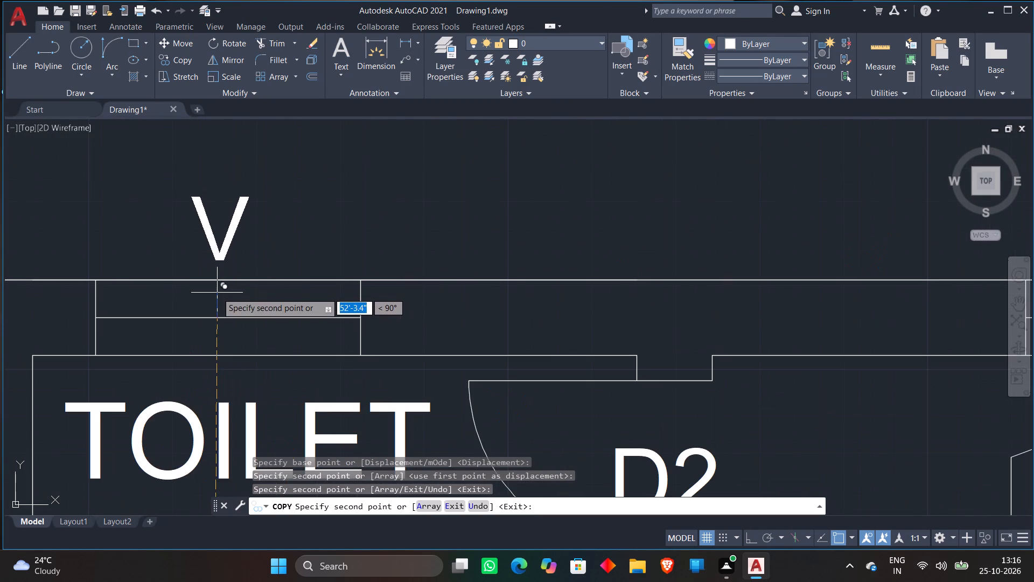
left_click(217, 293)
scroll(304, 246, "down", 6)
scroll(469, 366, "down", 1)
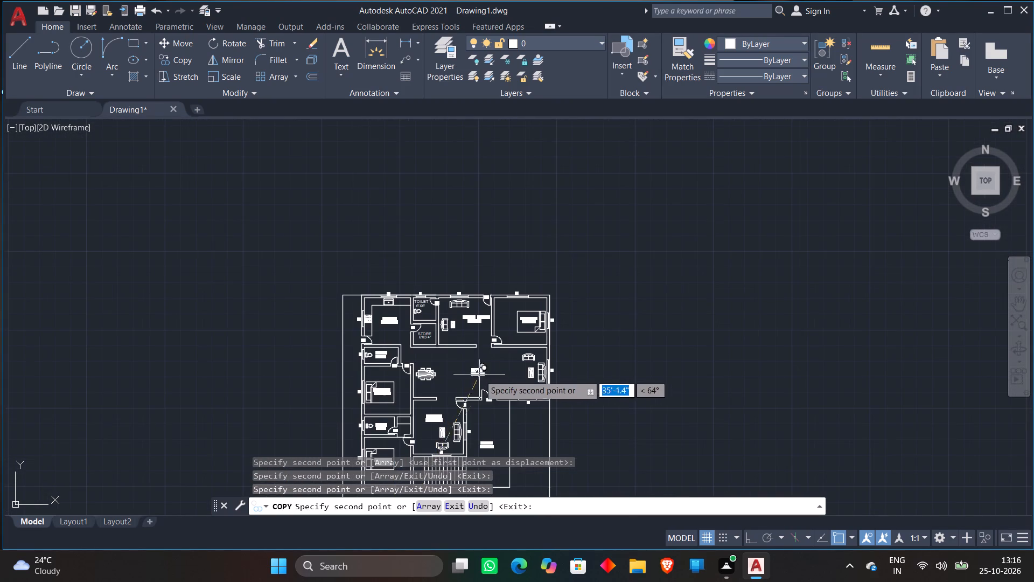
middle_click_drag(498, 378, 516, 267)
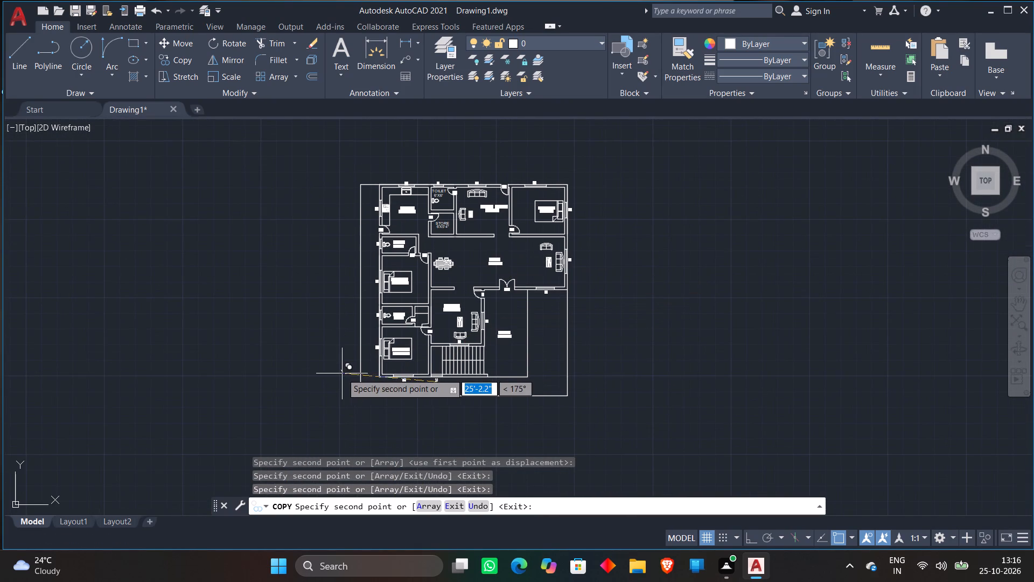
key("space")
Save the drawing as 1112 in the Desktop's New folder, in AutoCAD 2018 Drawing format.
scroll(450, 318, "up", 2)
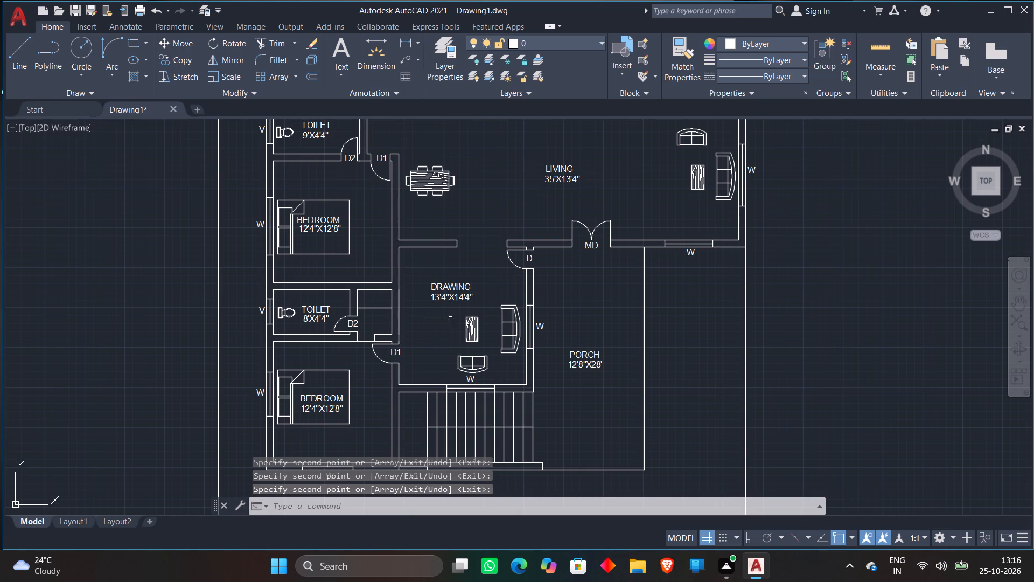
scroll(584, 313, "down", 1)
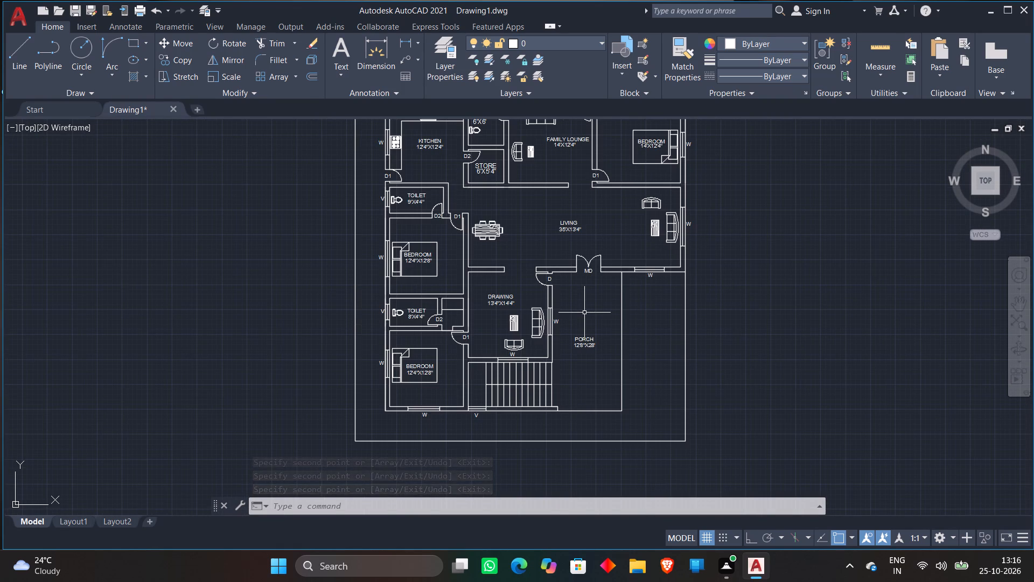
middle_click_drag(536, 215, 533, 237)
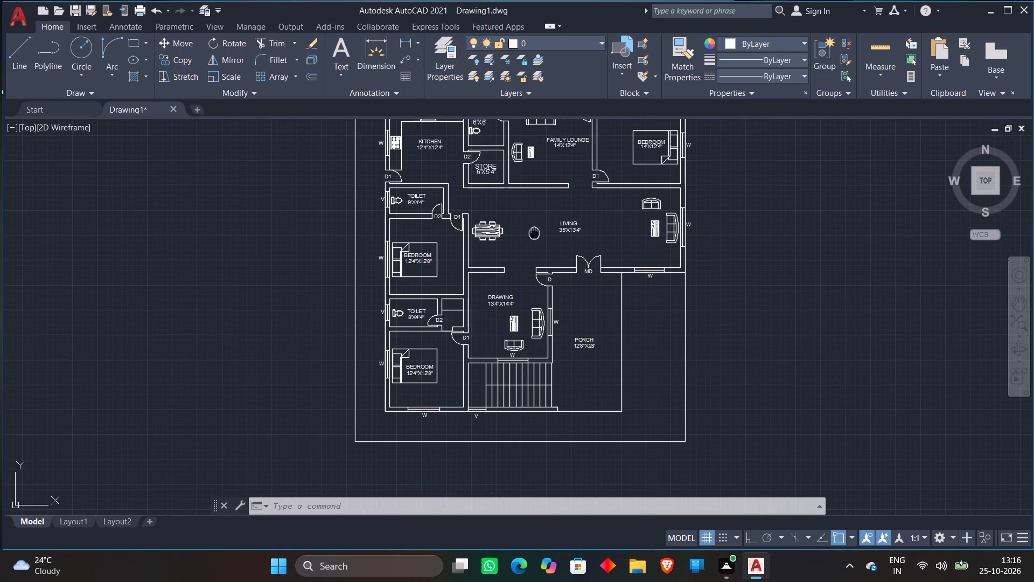
middle_click_drag(533, 237, 521, 275)
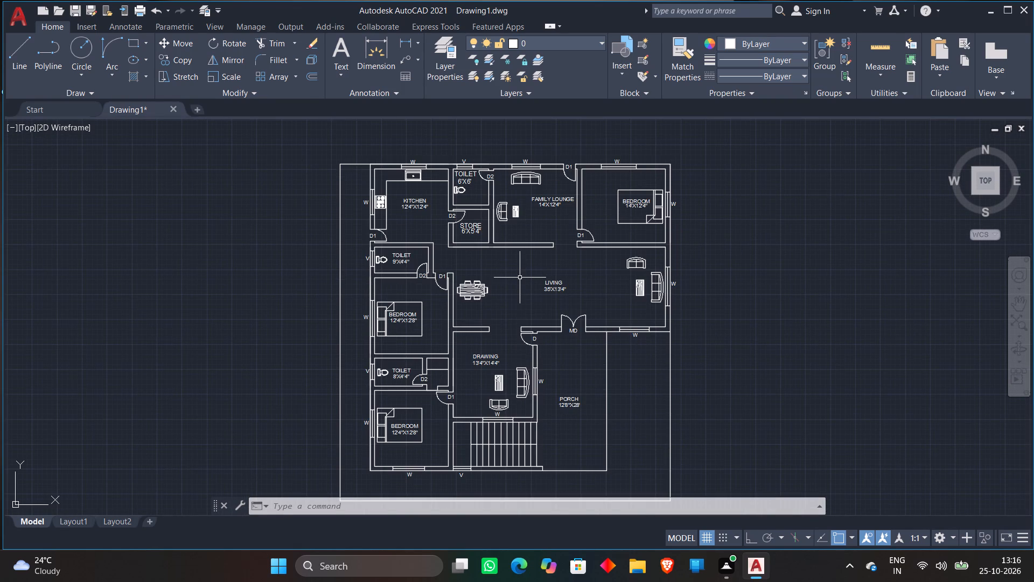
key("ctrl+s")
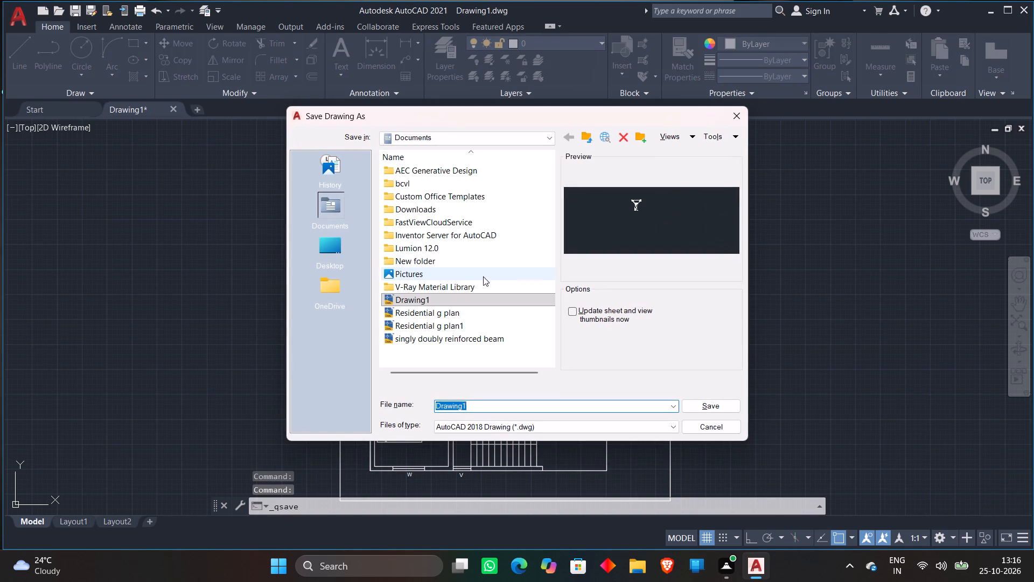
left_click(334, 243)
scroll(456, 297, "down", 1)
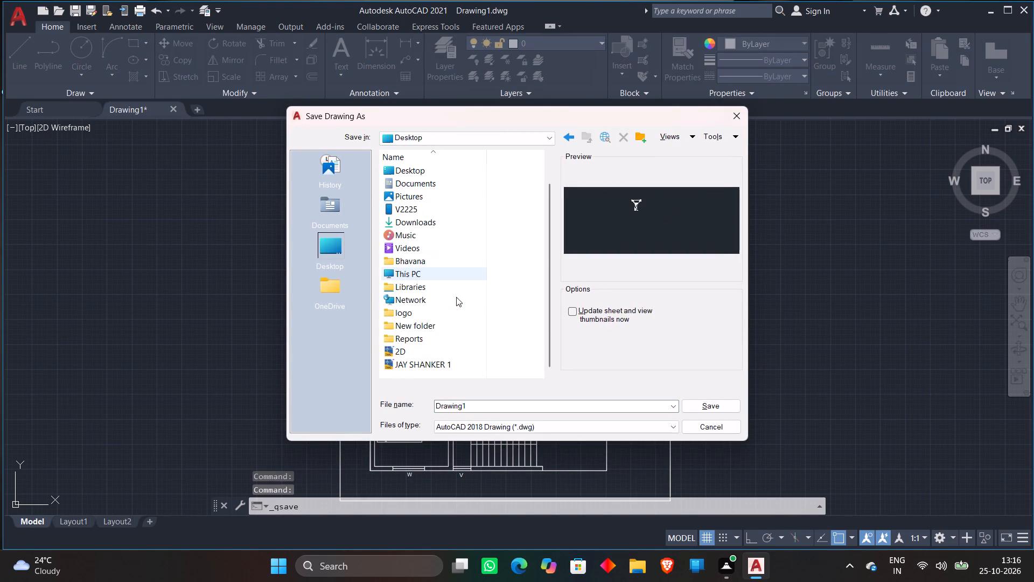
scroll(456, 297, "down", 1)
double_click(432, 324)
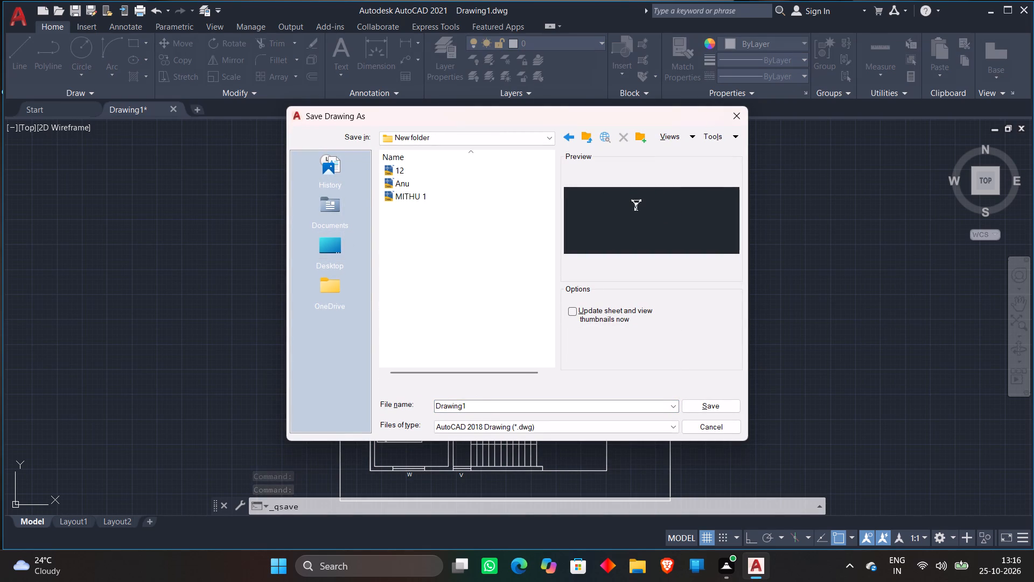
left_click(487, 405)
key("BackSpace")
type("1112")
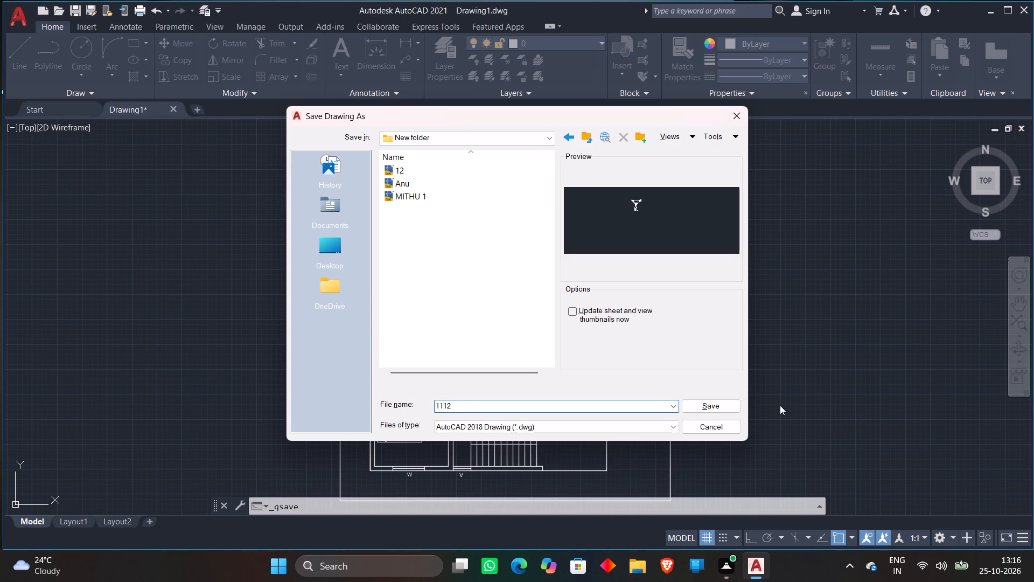
left_click(733, 405)
Set up a centred plot with AutoCAD PDF (High Quality Print).pc3, using a window around the whole floor plan.
scroll(598, 237, "down", 1)
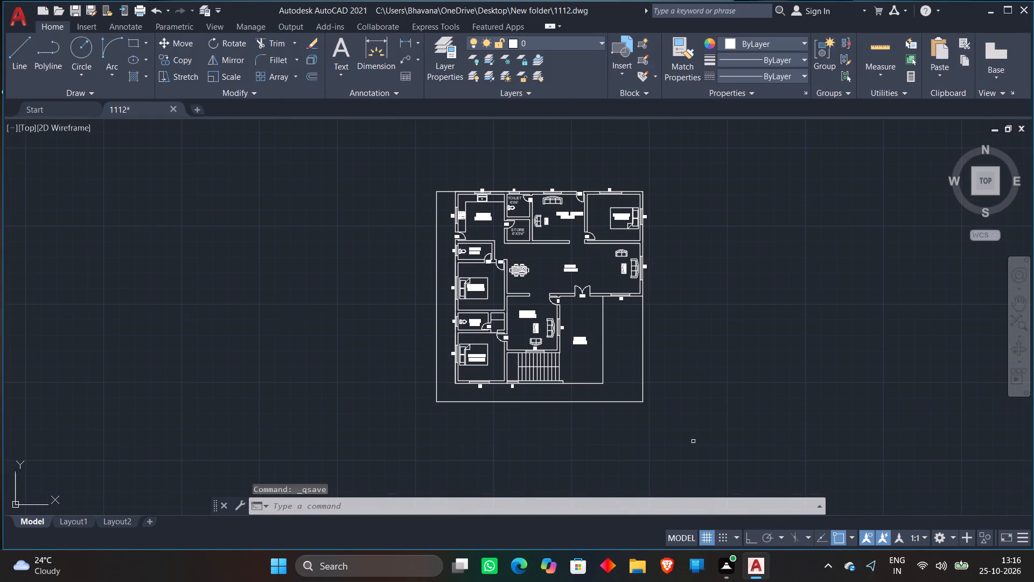
key("ctrl+p")
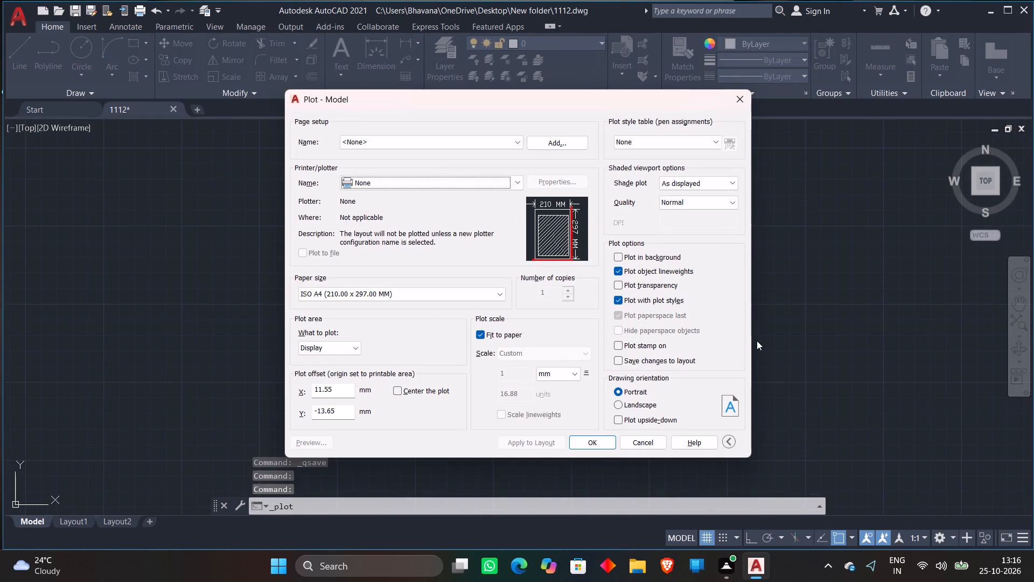
left_click(474, 182)
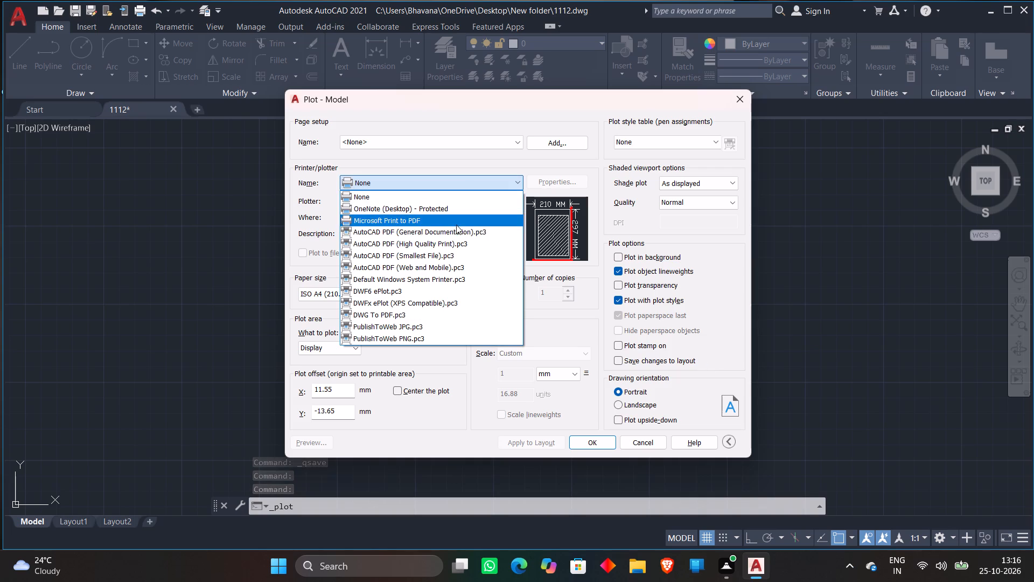
left_click(441, 239)
left_click(341, 342)
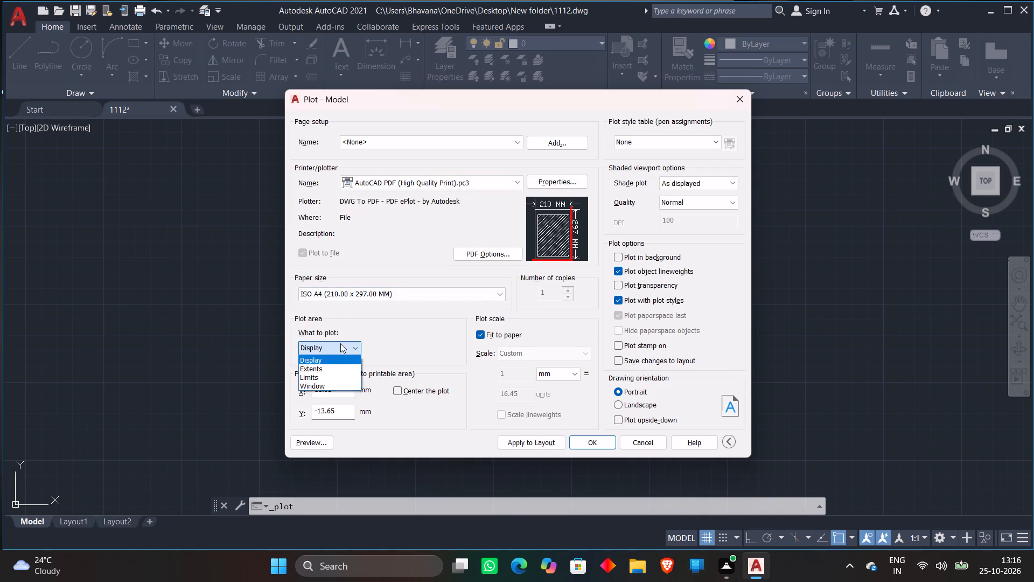
left_click(332, 383)
left_click(414, 163)
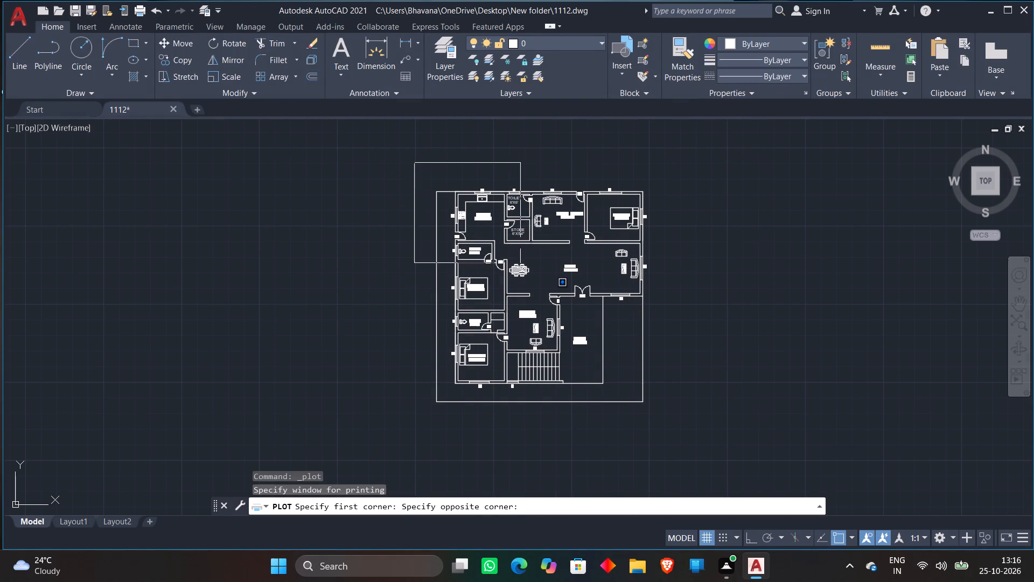
left_click(687, 439)
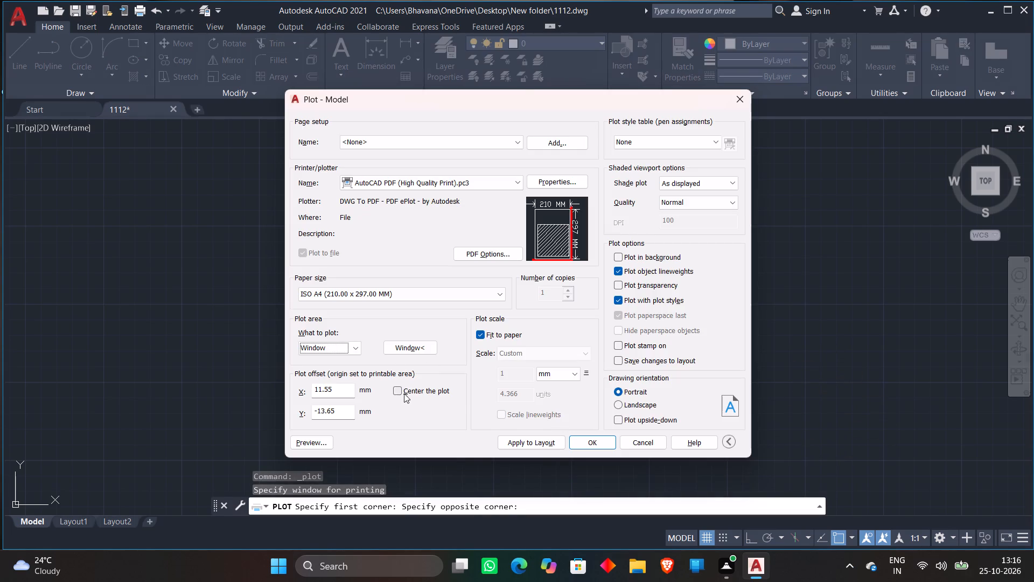
left_click(395, 392)
Plot to a PDF named 1112 in the Desktop's New folder and close the PDF viewer.
left_click(592, 436)
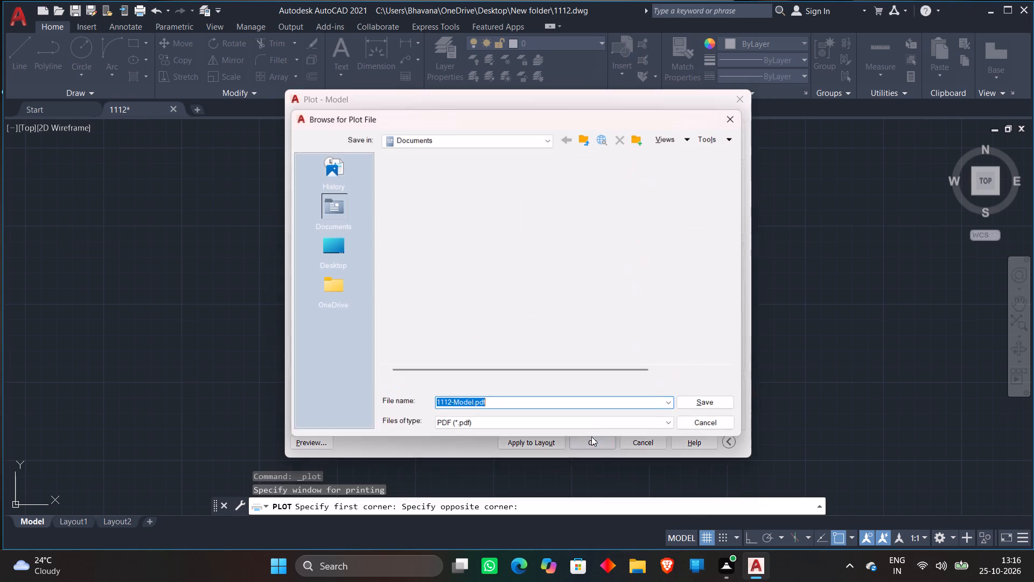
left_click(317, 244)
scroll(439, 245, "down", 2)
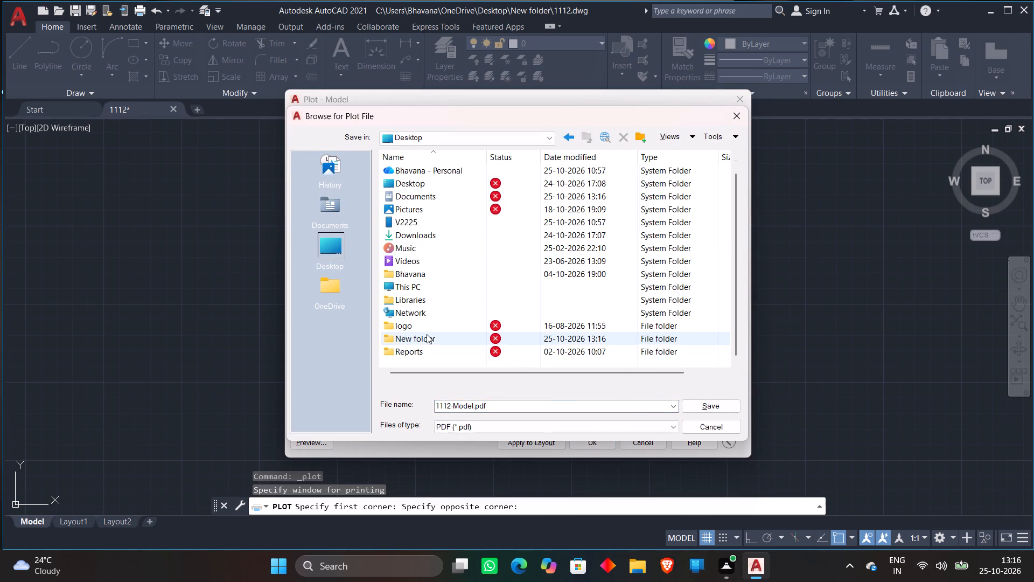
double_click(427, 339)
double_click(501, 408)
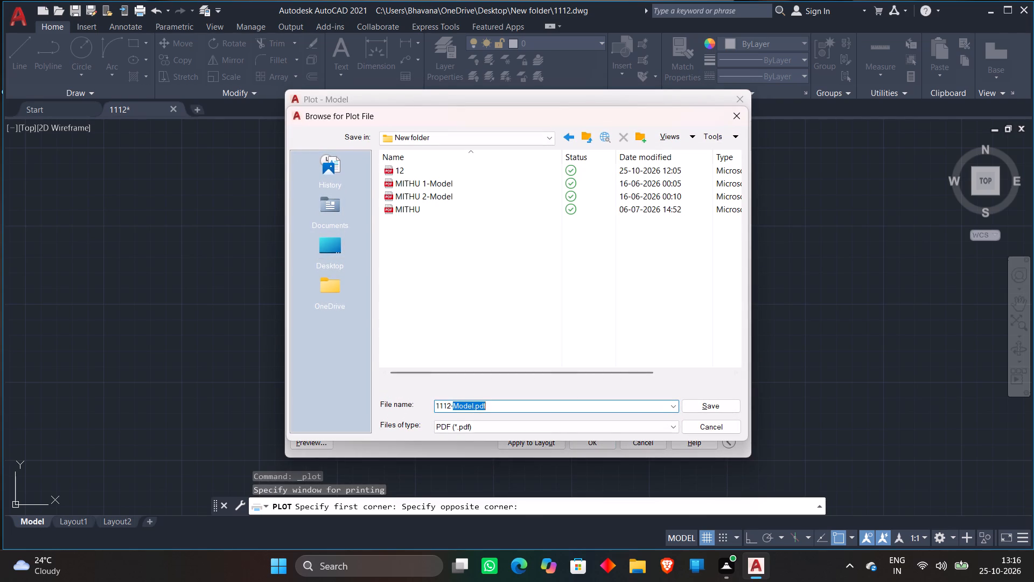
key("BackSpace")
key("BackSpace")
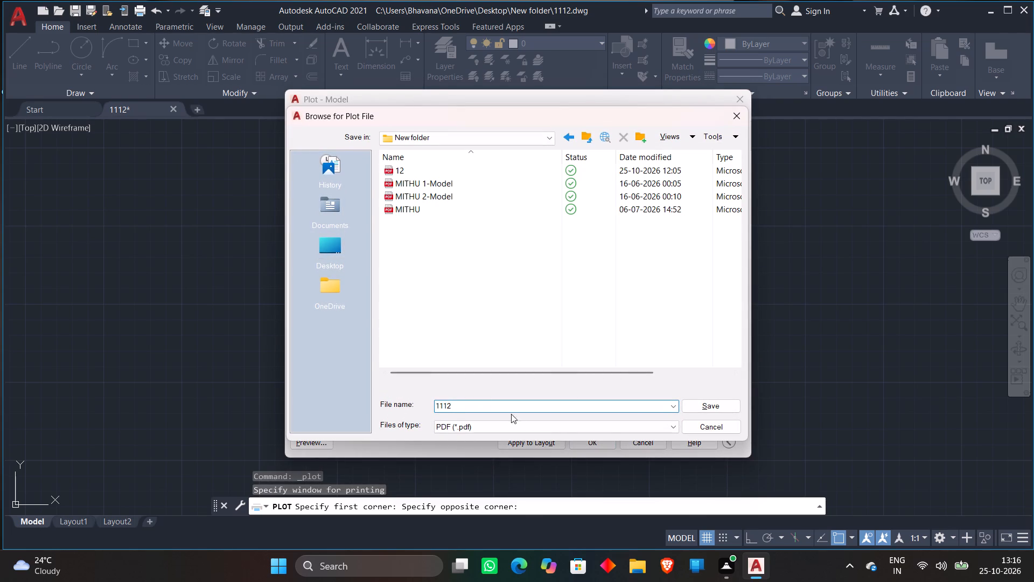
left_click(693, 403)
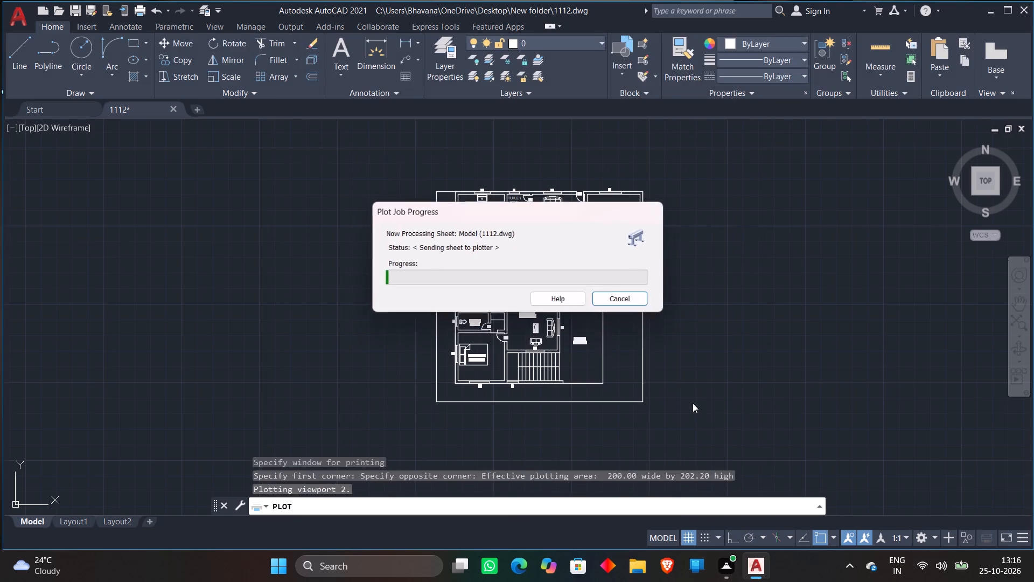
left_click(1023, 19)
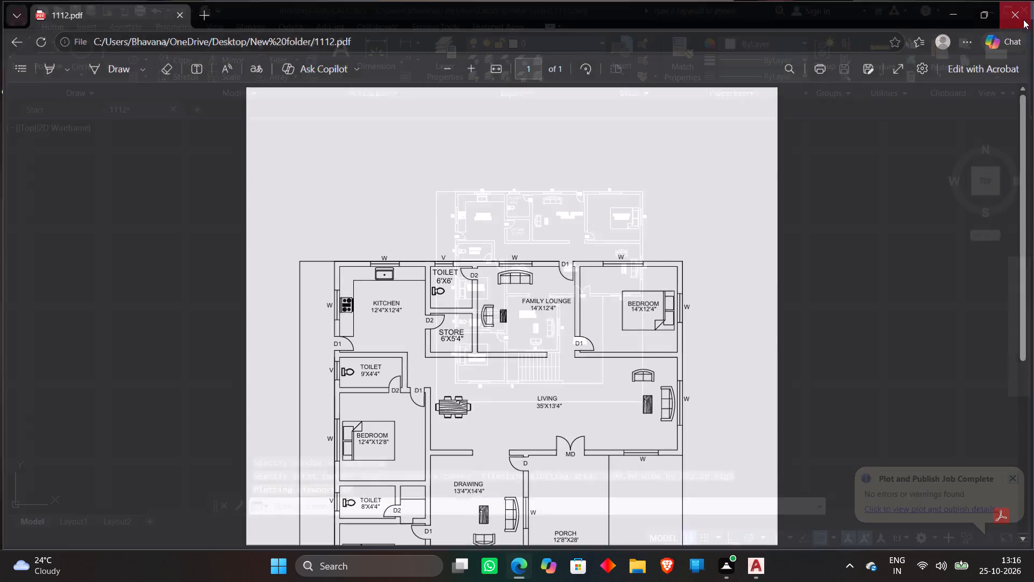
Turn off command logging with LOGFILEOFF.
type("LOG")
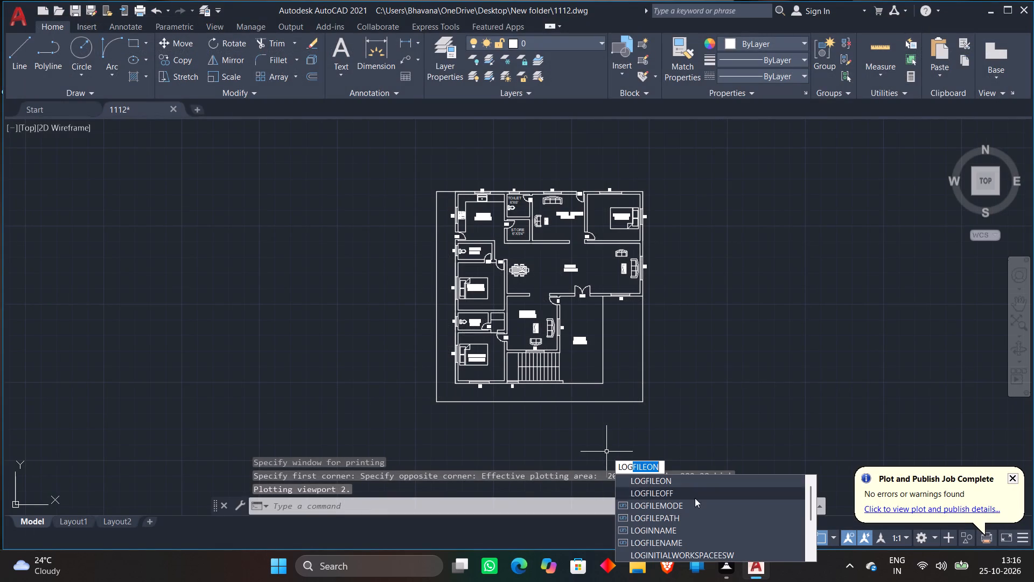
left_click(683, 494)
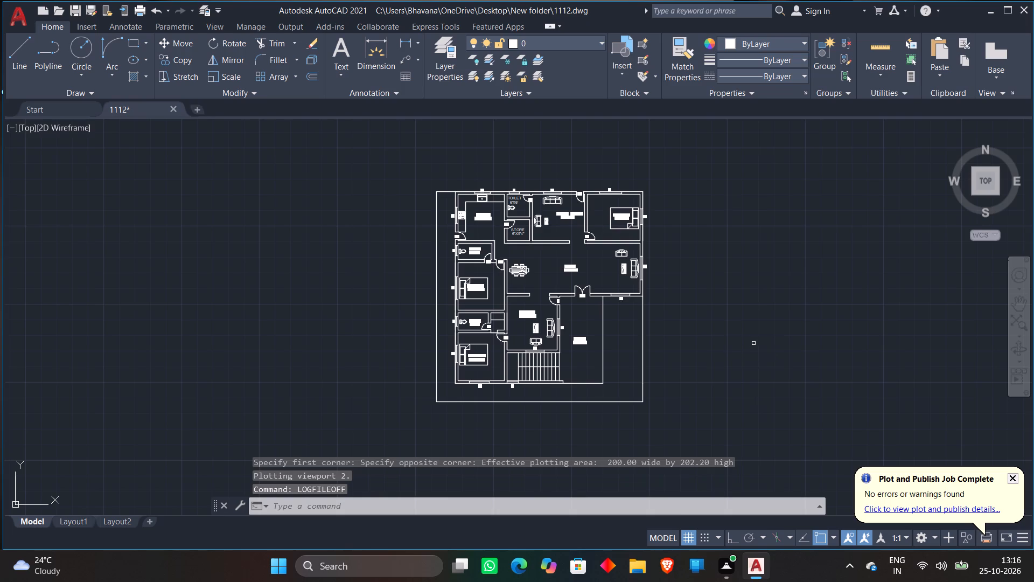
scroll(753, 342, "down", 2)
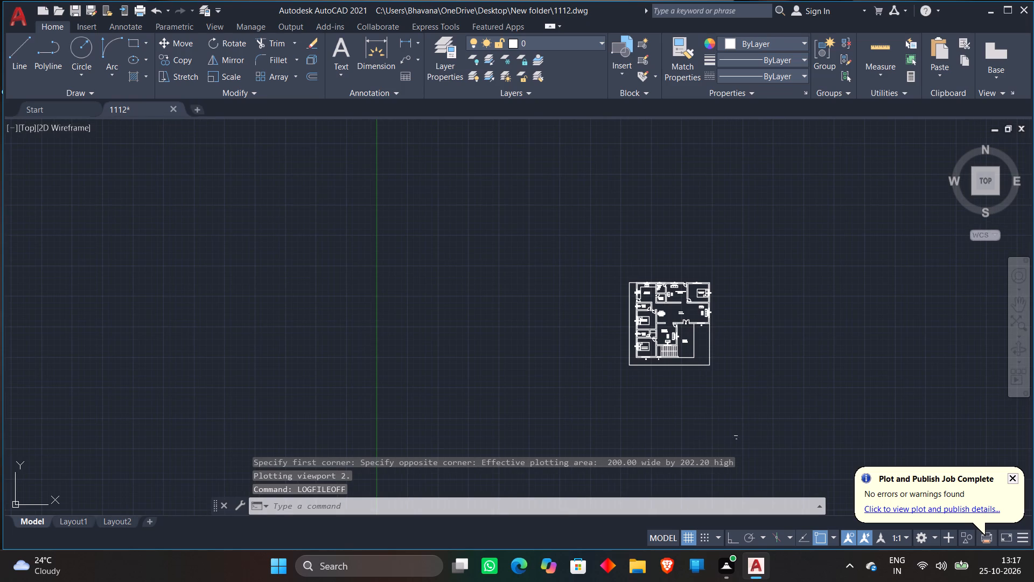